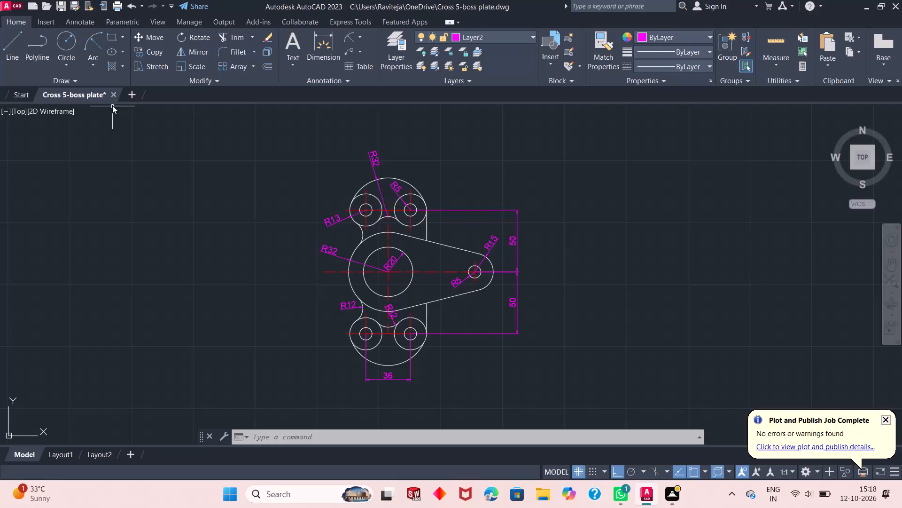
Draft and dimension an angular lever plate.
Close the Cross 5-boss plate drawing without saving its changes.
{"action": "left_click", "coordinate": [113, 95]}
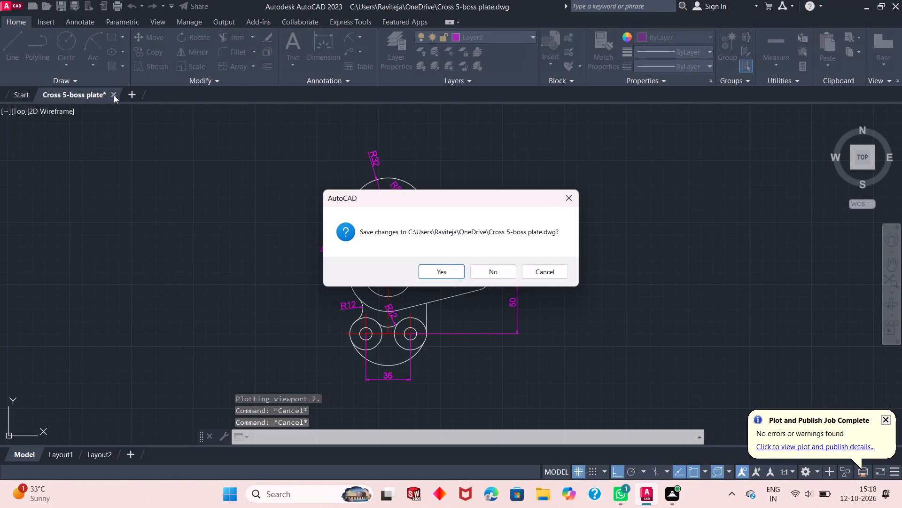
{"action": "left_click", "coordinate": [505, 280]}
{"action": "left_click", "coordinate": [505, 278]}
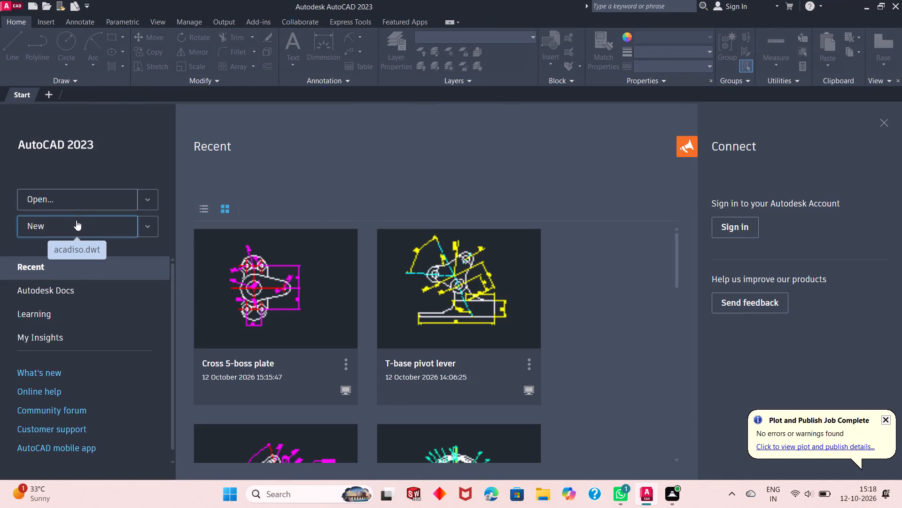
Create a new drawing from the acadiso.dwt template.
{"action": "left_click", "coordinate": [75, 229]}
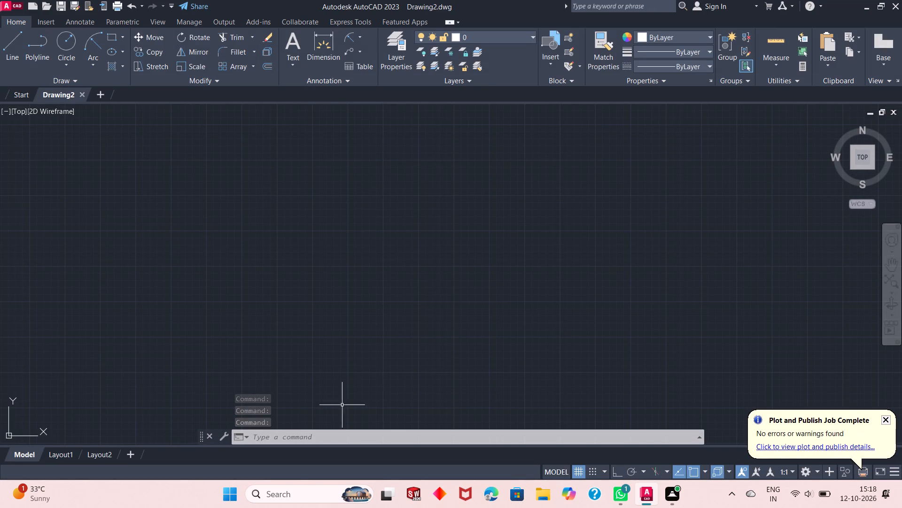
Turn on command logging with LOGFILEON.
{"action": "left_click", "coordinate": [283, 437]}
{"action": "type", "text": "log"}
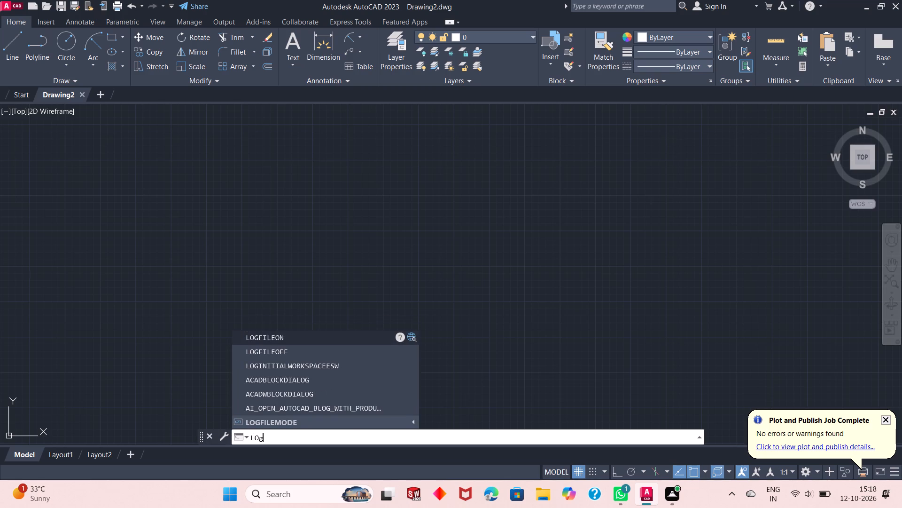
{"action": "left_click", "coordinate": [298, 341]}
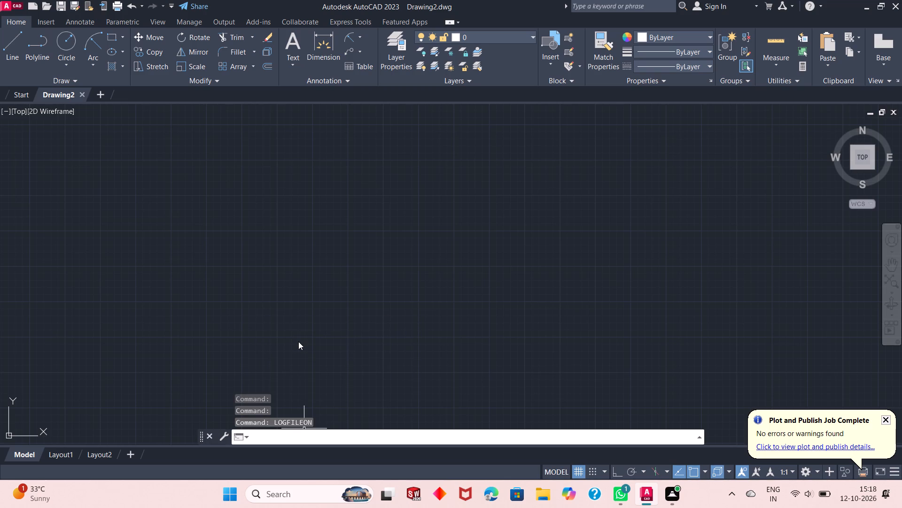
Set the model space limits from 0,0 to 100,100.
{"action": "type", "text": "lim"}
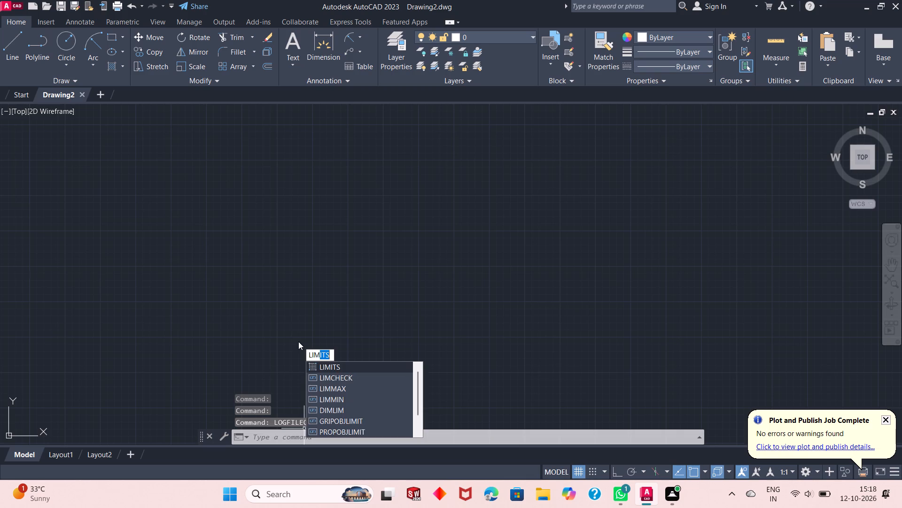
{"action": "key", "text": "Return"}
{"action": "type", "text": "0,0"}
{"action": "key", "text": "Return"}
{"action": "type", "text": "100,100"}
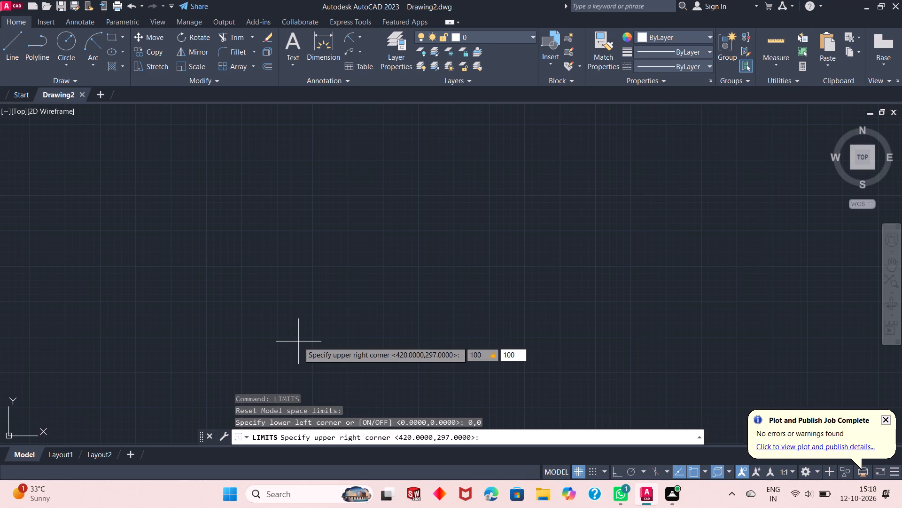
{"action": "key", "text": "Return"}
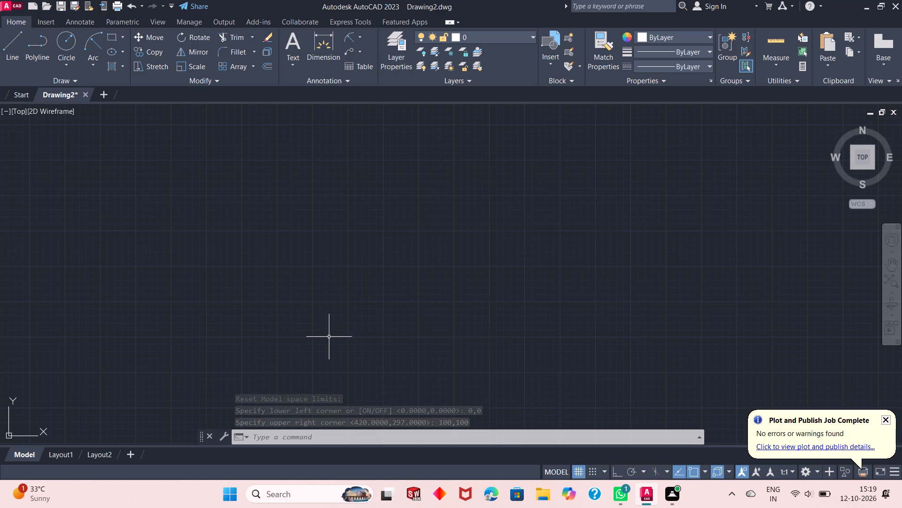
Add three new layers with their default names, Layer1, Layer2 and Layer3.
{"action": "left_click", "coordinate": [397, 54]}
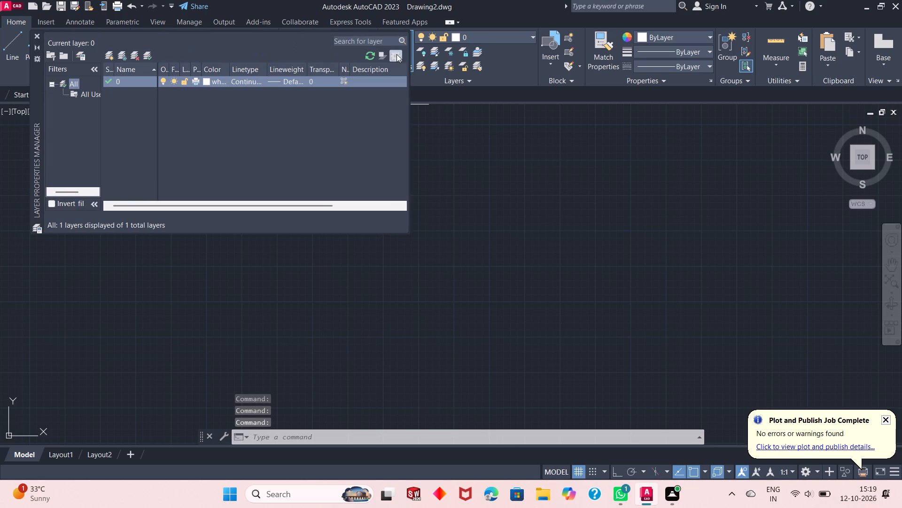
{"action": "left_click", "coordinate": [113, 55]}
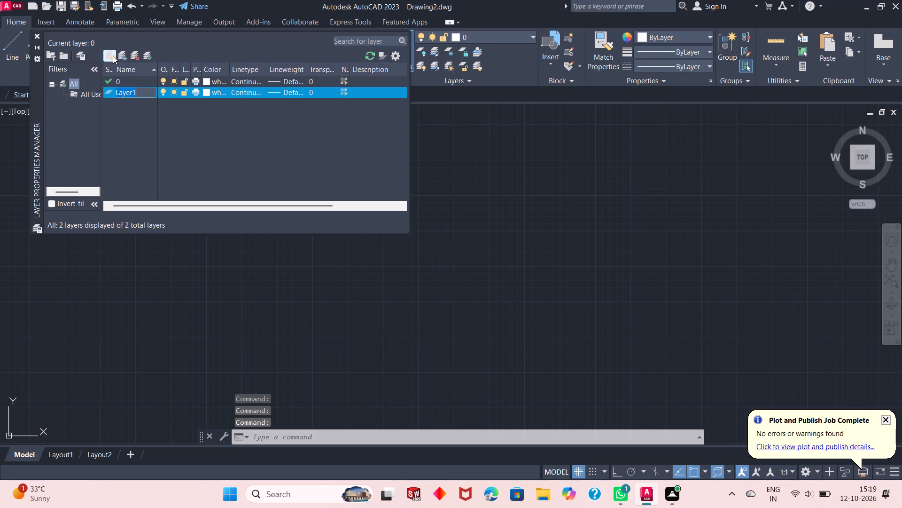
{"action": "left_click", "coordinate": [113, 56]}
{"action": "left_click", "coordinate": [113, 56]}
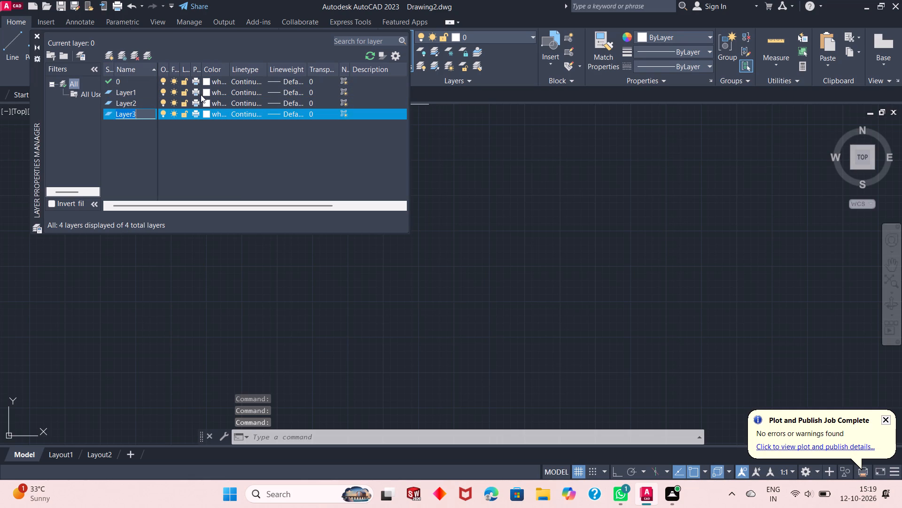
Set the colour of Layer1 to cyan and of Layer2 to yellow.
{"action": "left_click", "coordinate": [204, 93]}
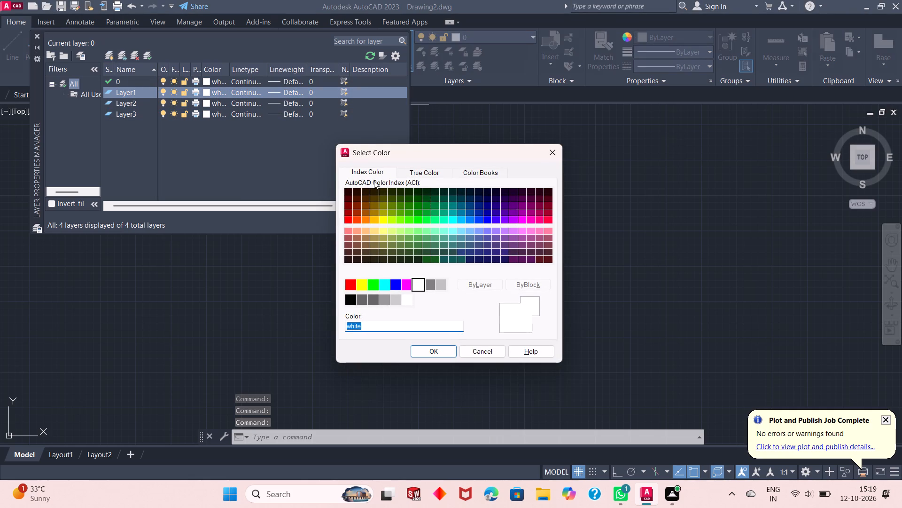
{"action": "left_click", "coordinate": [388, 281]}
{"action": "left_click", "coordinate": [447, 351]}
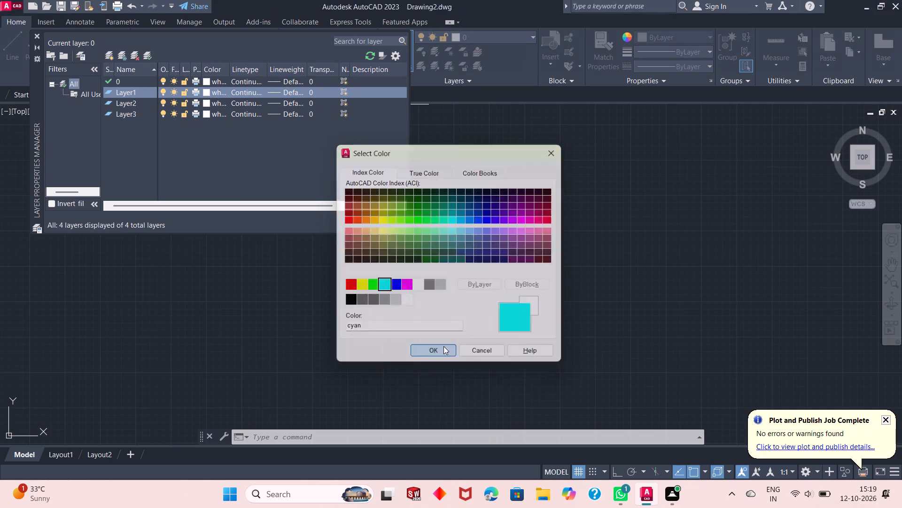
{"action": "left_click", "coordinate": [205, 102]}
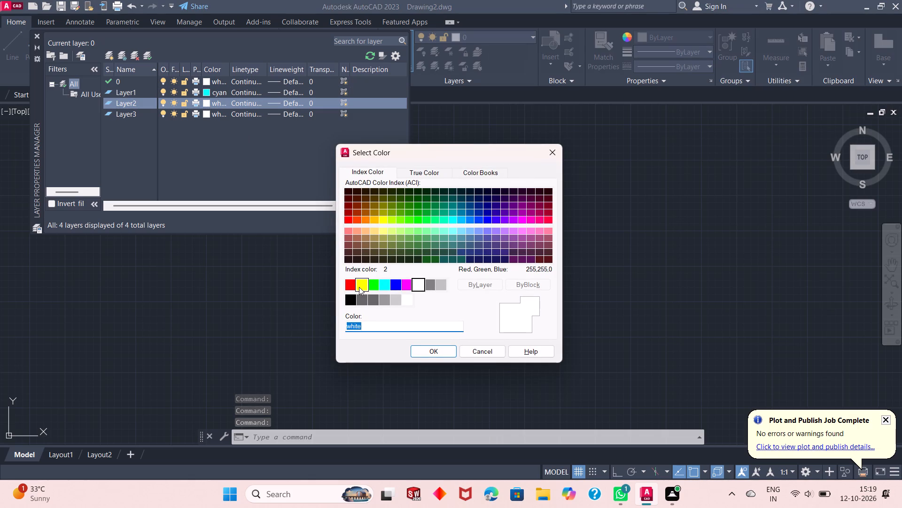
{"action": "left_click", "coordinate": [358, 287]}
{"action": "left_click", "coordinate": [432, 351]}
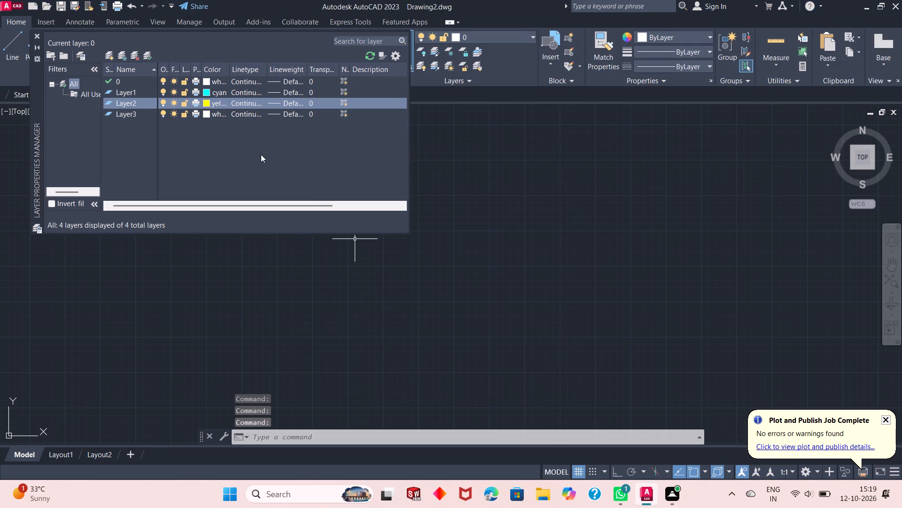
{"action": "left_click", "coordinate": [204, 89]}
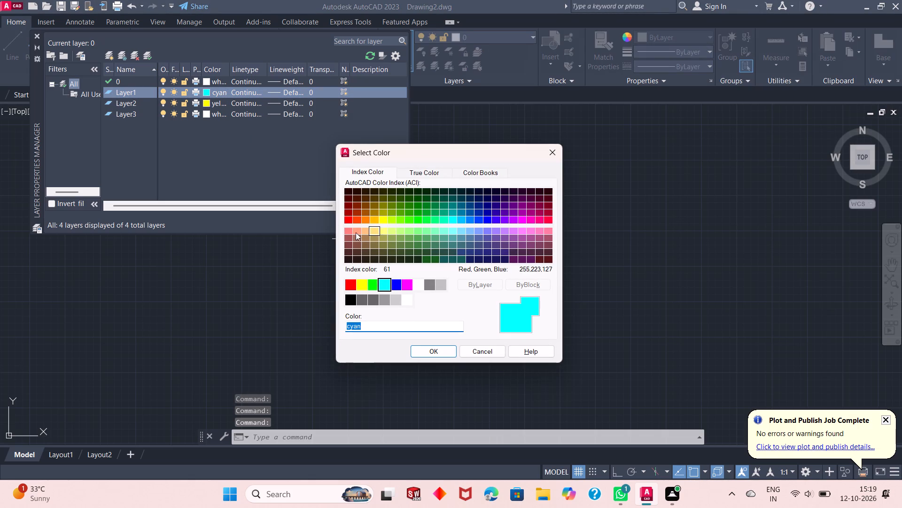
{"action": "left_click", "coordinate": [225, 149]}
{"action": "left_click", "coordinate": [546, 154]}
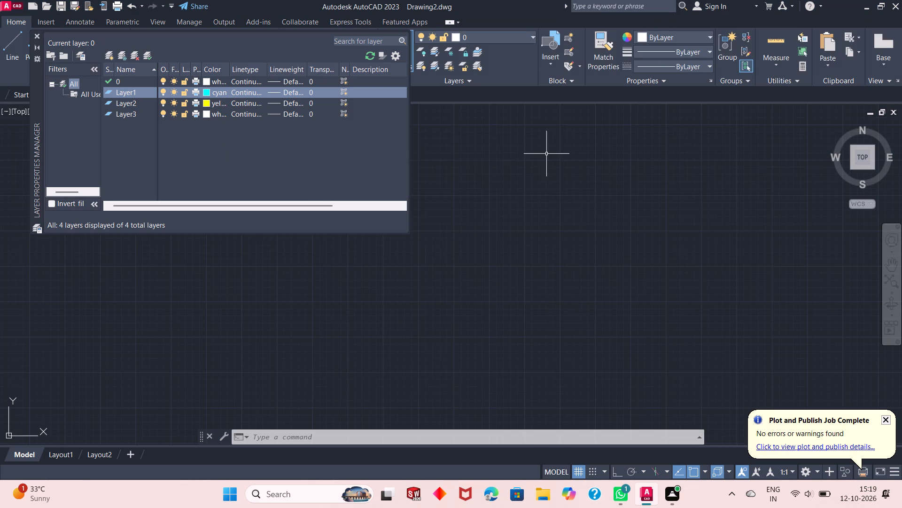
Load the ACAD_ISO02W100 ISO dash linetype and assign it to Layer1.
{"action": "left_click", "coordinate": [249, 90]}
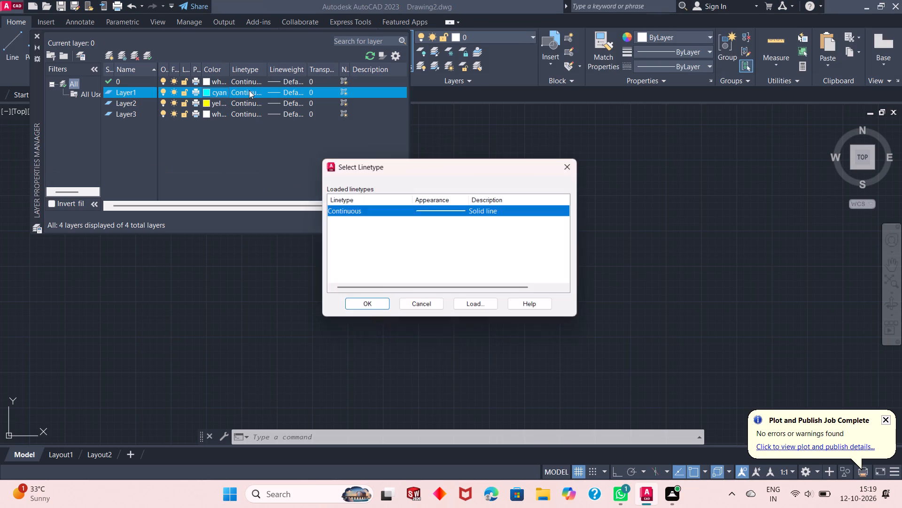
{"action": "left_click", "coordinate": [472, 311]}
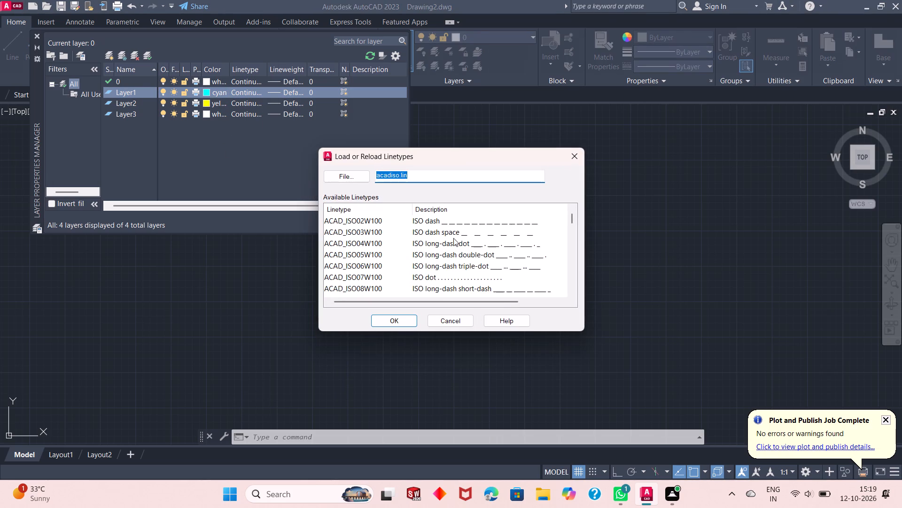
{"action": "left_click", "coordinate": [430, 224]}
{"action": "left_click", "coordinate": [390, 324]}
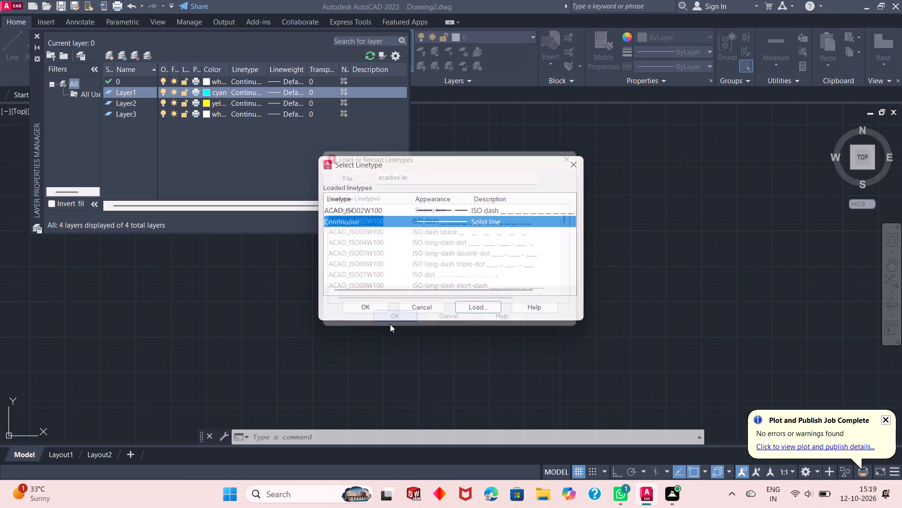
{"action": "left_click", "coordinate": [433, 210]}
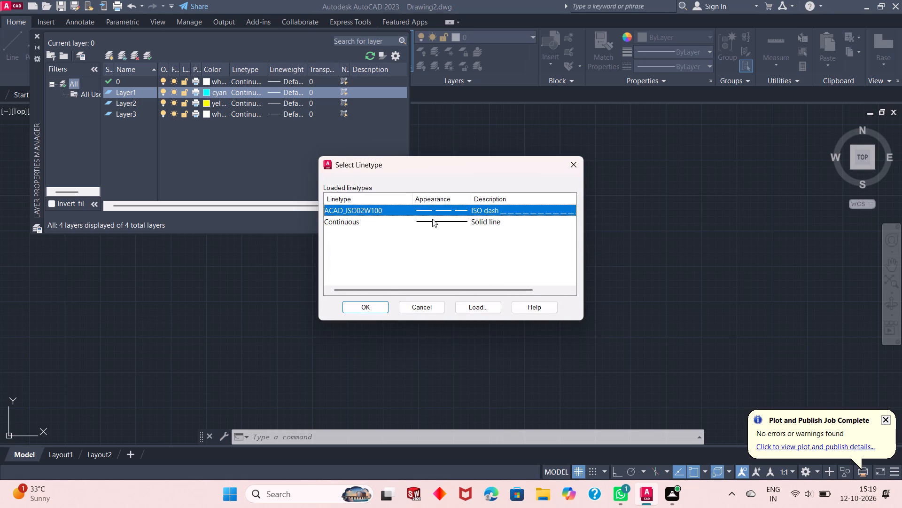
{"action": "left_click", "coordinate": [369, 306]}
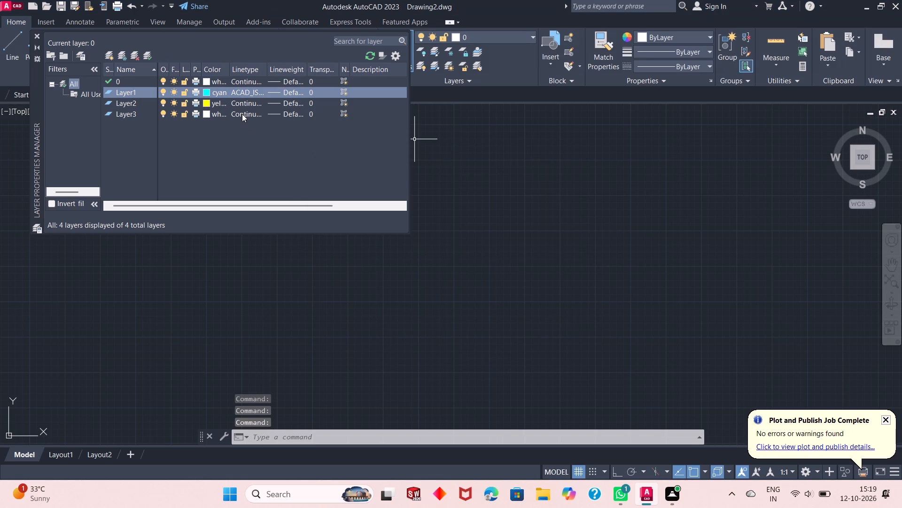
Assign the loaded ACAD_ISO02W100 linetype to Layer3.
{"action": "left_click", "coordinate": [242, 114]}
{"action": "left_click", "coordinate": [406, 206]}
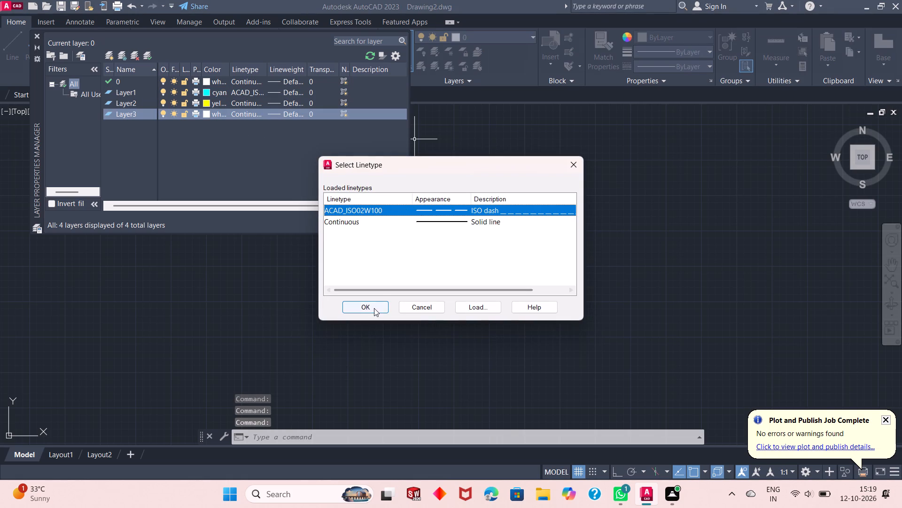
{"action": "left_click", "coordinate": [374, 308]}
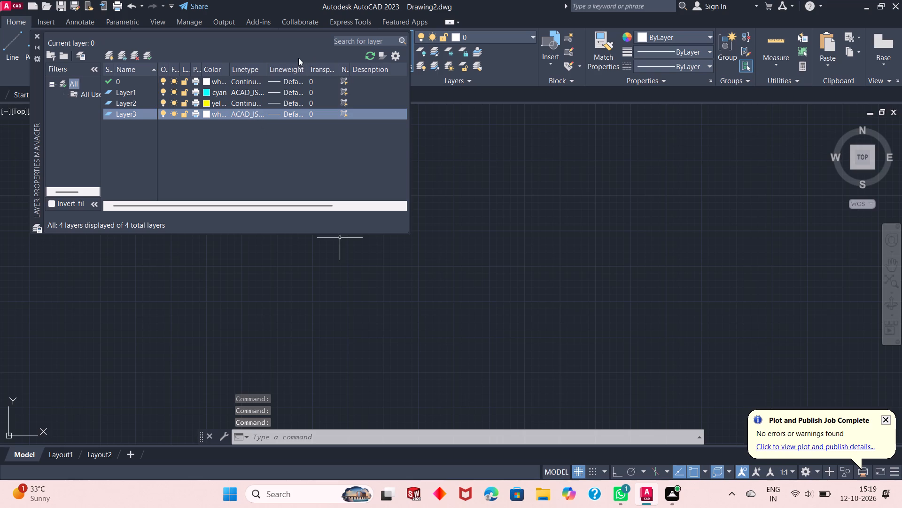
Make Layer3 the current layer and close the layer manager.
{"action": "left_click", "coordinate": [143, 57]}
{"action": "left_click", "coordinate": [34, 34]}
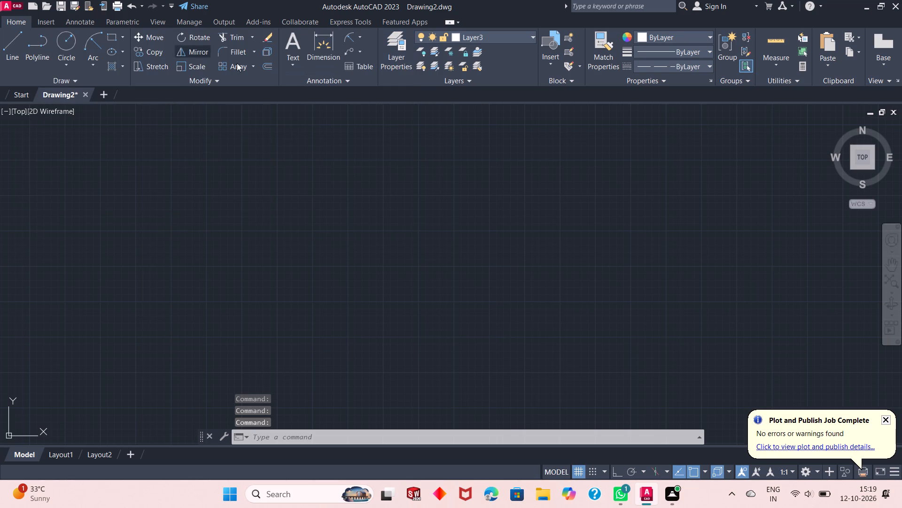
Make layer 0 the current layer.
{"action": "scroll", "coordinate": [454, 242], "scroll_direction": "up", "scroll_amount": 4}
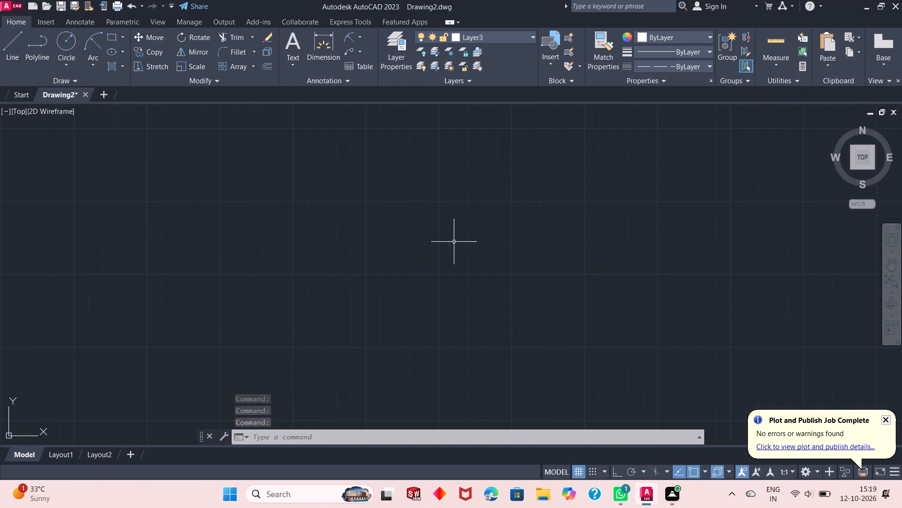
{"action": "scroll", "coordinate": [454, 242], "scroll_direction": "up", "scroll_amount": 1}
{"action": "scroll", "coordinate": [454, 242], "scroll_direction": "down", "scroll_amount": 2}
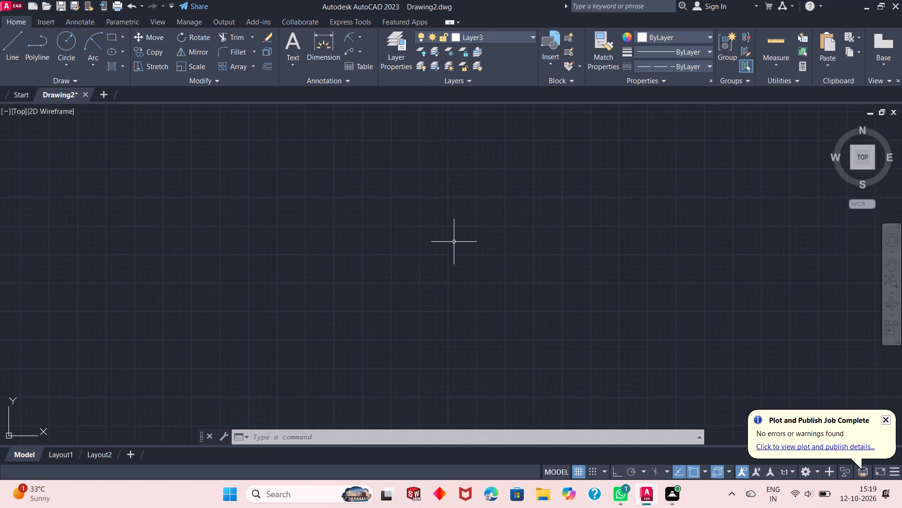
{"action": "scroll", "coordinate": [454, 242], "scroll_direction": "up", "scroll_amount": 3}
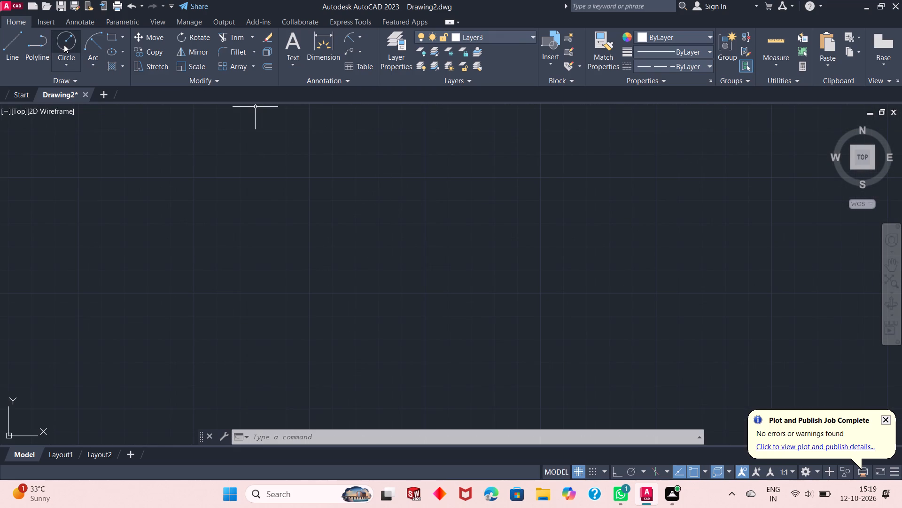
{"action": "left_click", "coordinate": [483, 40]}
{"action": "left_click", "coordinate": [490, 50]}
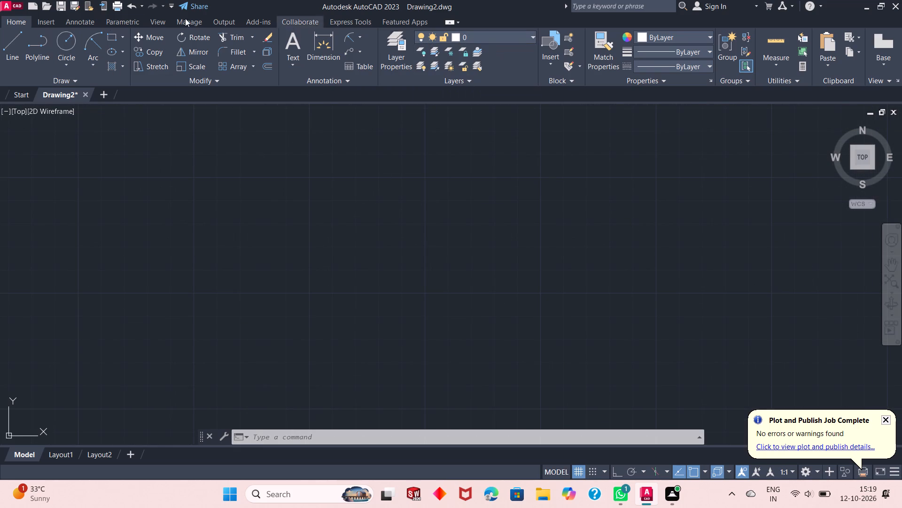
Draw a circle of radius 27 in the upper middle of the empty drawing area.
{"action": "left_click", "coordinate": [68, 40]}
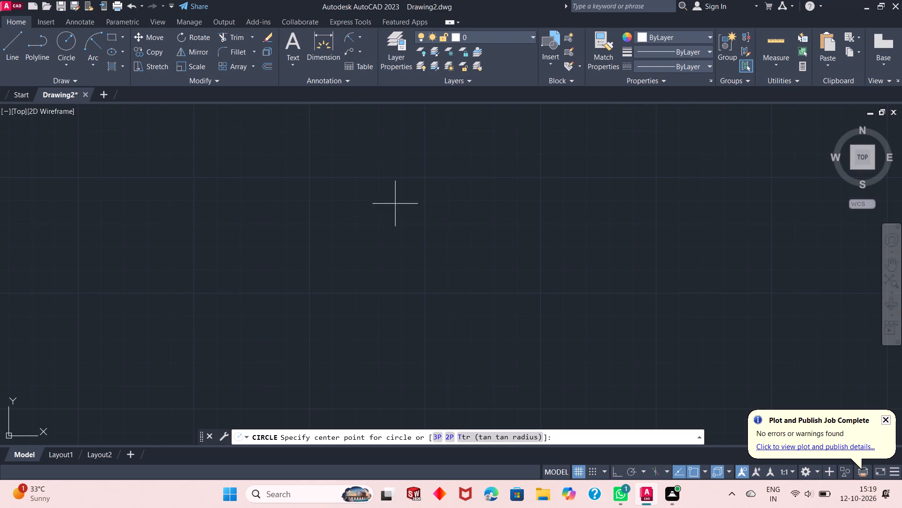
{"action": "left_click", "coordinate": [462, 164]}
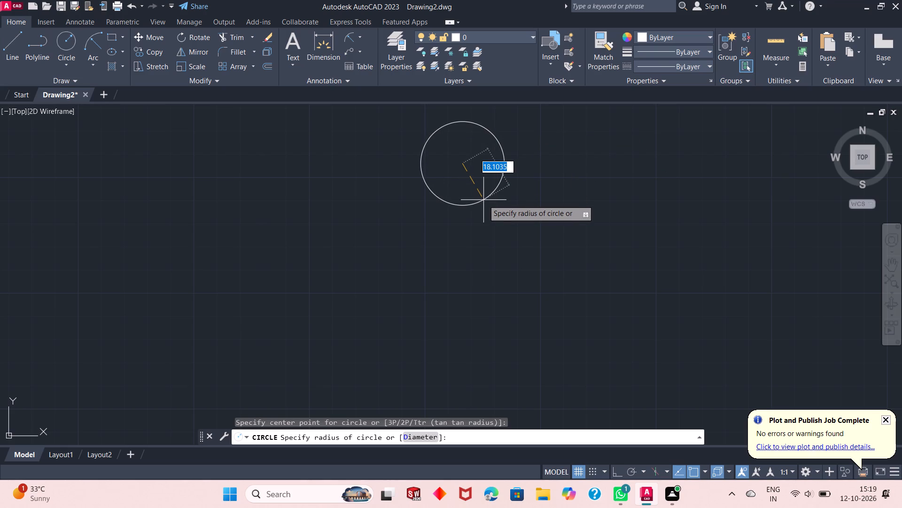
{"action": "type", "text": "27"}
{"action": "key", "text": "Return"}
{"action": "scroll", "coordinate": [483, 200], "scroll_direction": "up", "scroll_amount": 1}
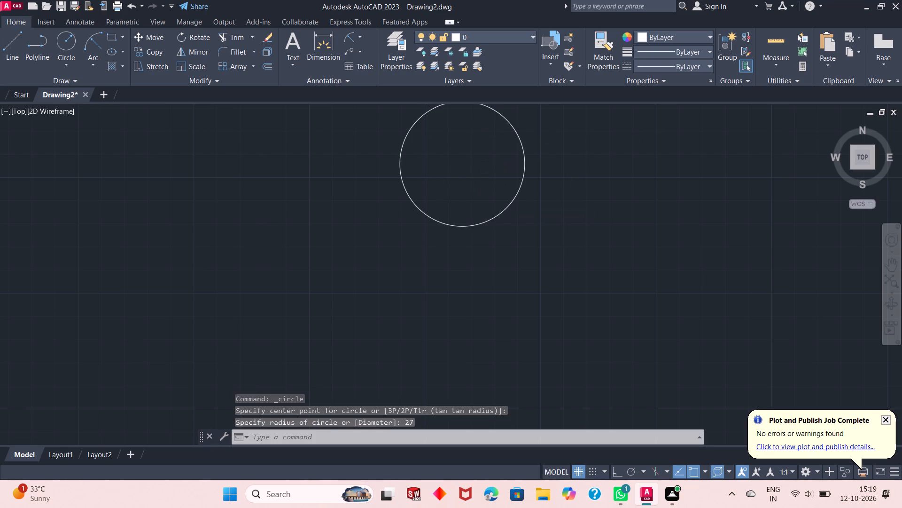
{"action": "scroll", "coordinate": [536, 272], "scroll_direction": "down", "scroll_amount": 1}
{"action": "scroll", "coordinate": [520, 206], "scroll_direction": "down", "scroll_amount": 2}
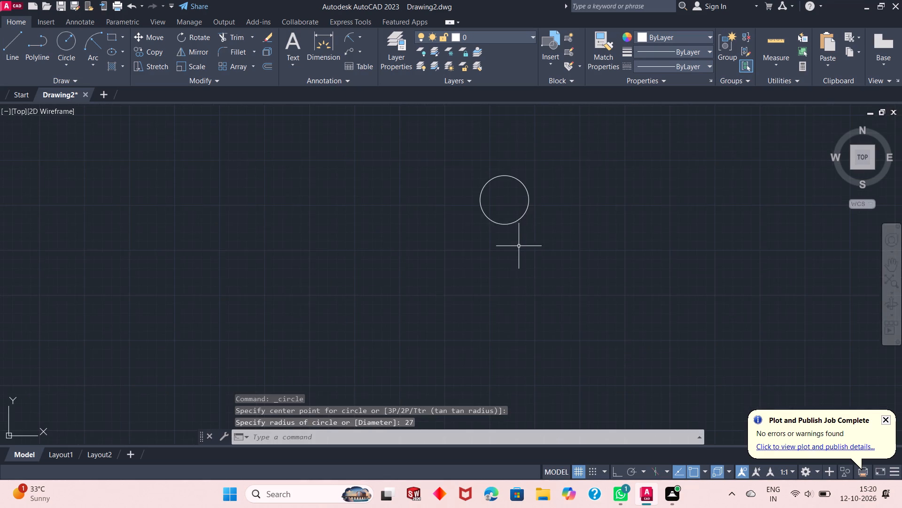
{"action": "scroll", "coordinate": [519, 247], "scroll_direction": "up", "scroll_amount": 1}
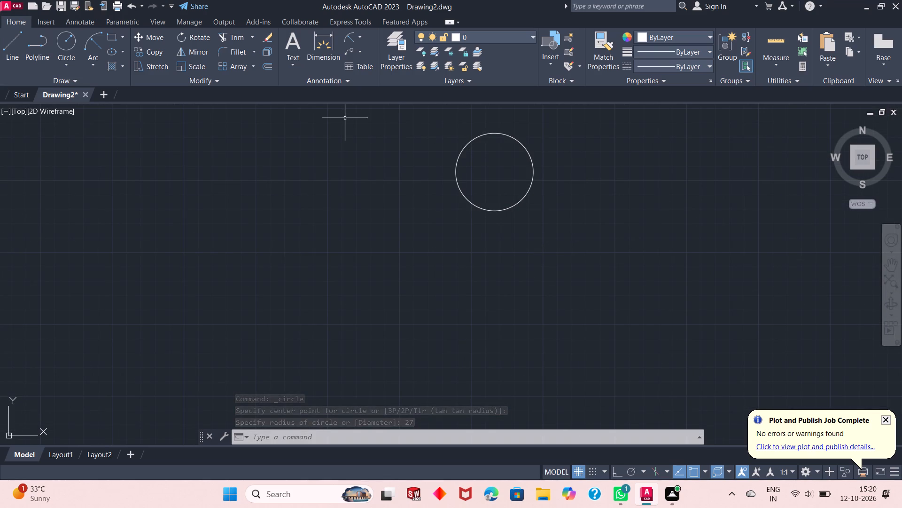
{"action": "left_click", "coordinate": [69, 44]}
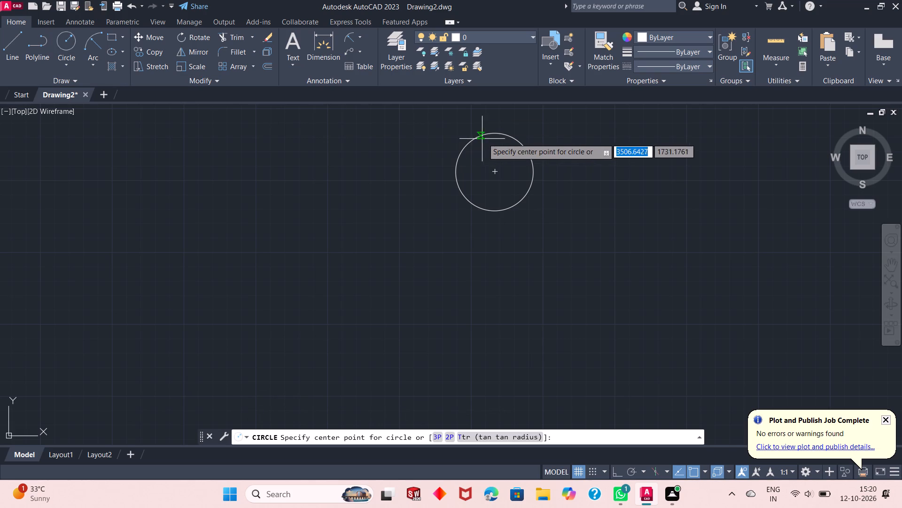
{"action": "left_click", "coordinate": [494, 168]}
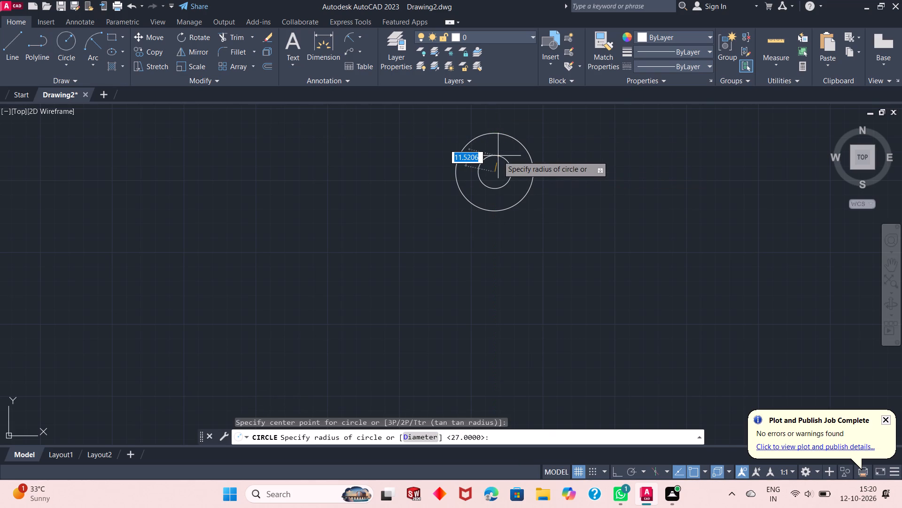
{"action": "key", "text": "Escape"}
Draw a circle of diameter 37.5 concentric with the radius 27 circle.
{"action": "left_click", "coordinate": [72, 61]}
{"action": "left_click", "coordinate": [80, 105]}
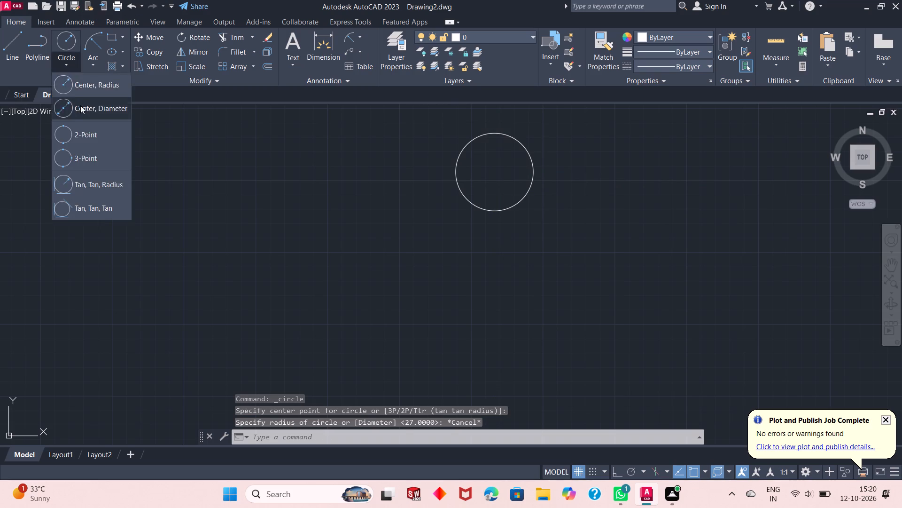
{"action": "left_click", "coordinate": [493, 175]}
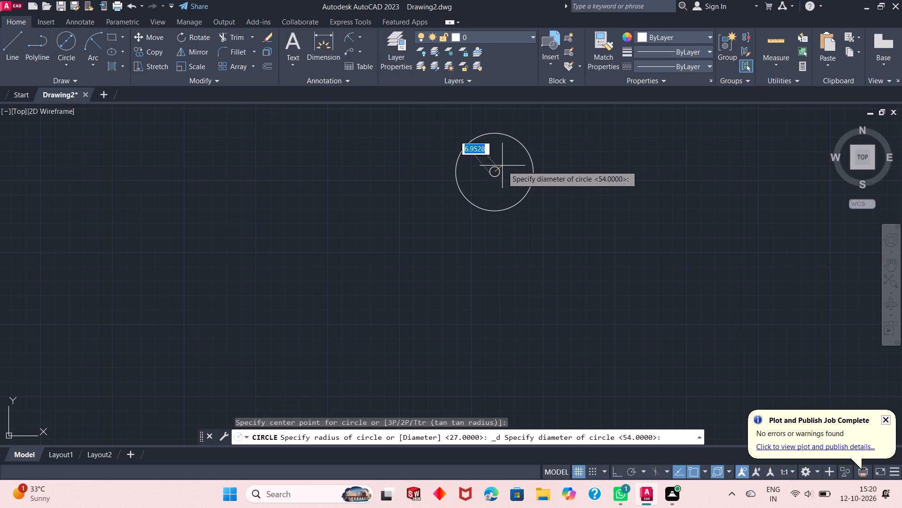
{"action": "type", "text": "37.5"}
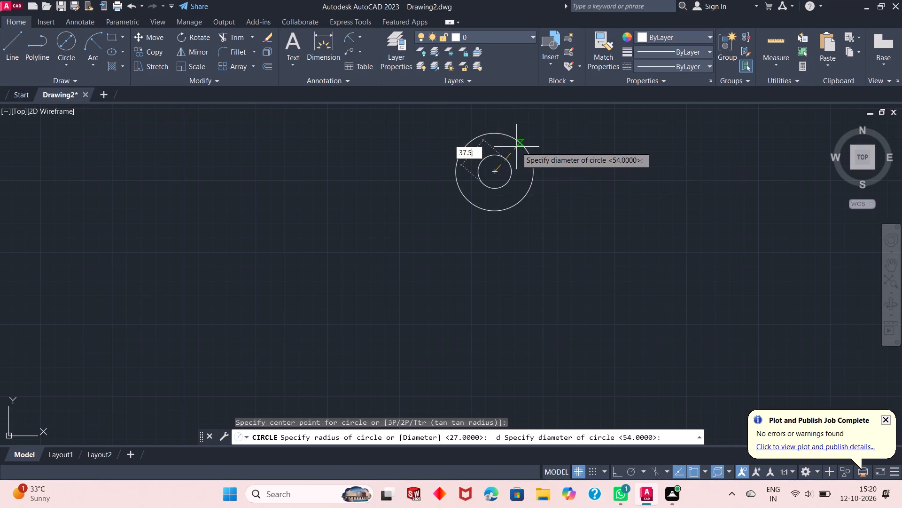
{"action": "key", "text": "Return"}
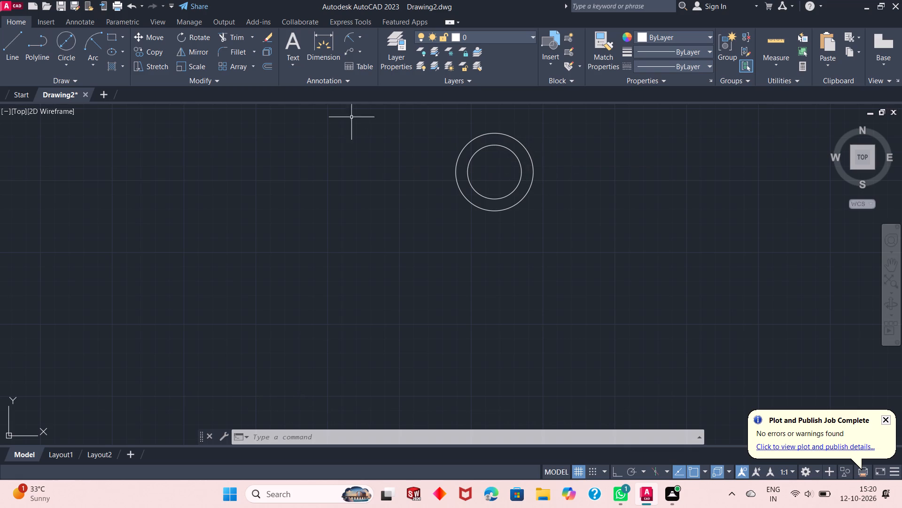
On Layer1, draw a centre line straight down 36 units from the circles' centre with Ortho turned on.
{"action": "left_click", "coordinate": [494, 40]}
{"action": "left_click", "coordinate": [498, 61]}
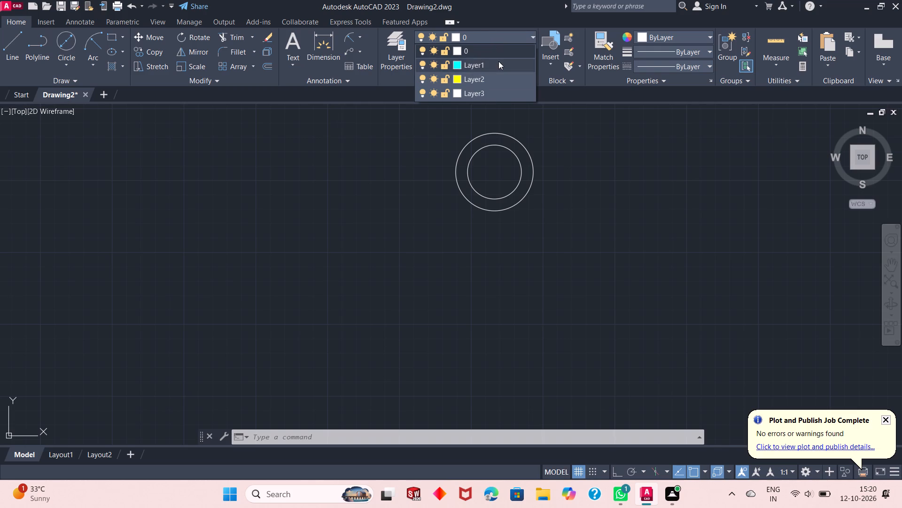
{"action": "left_click", "coordinate": [14, 50]}
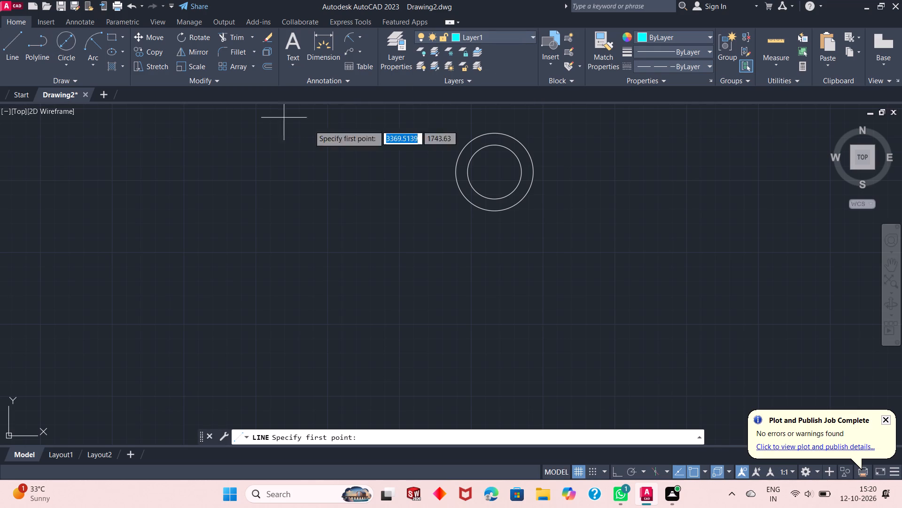
{"action": "left_click", "coordinate": [498, 171]}
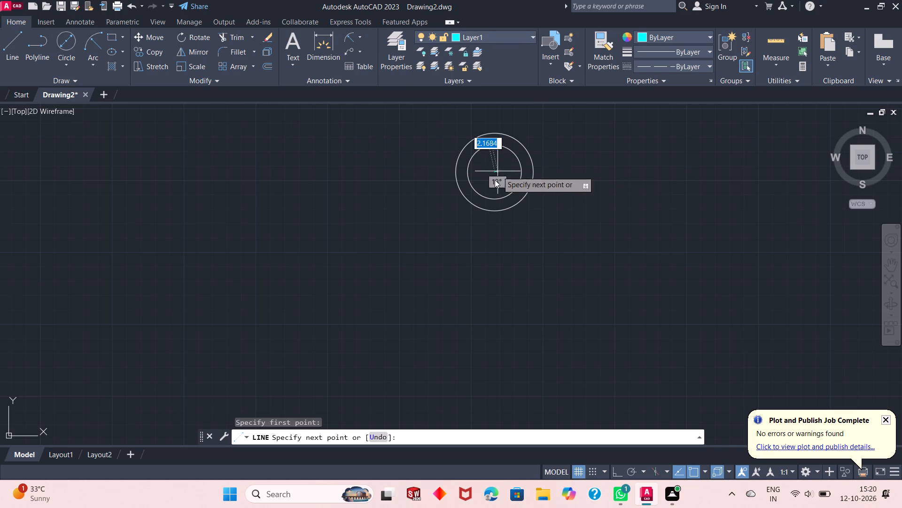
{"action": "key", "text": "F8"}
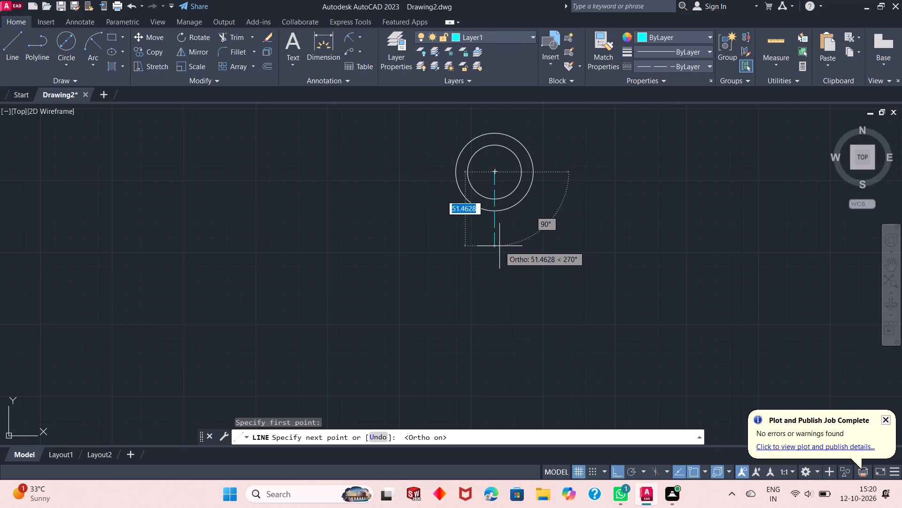
{"action": "type", "text": "36"}
{"action": "key", "text": "Return"}
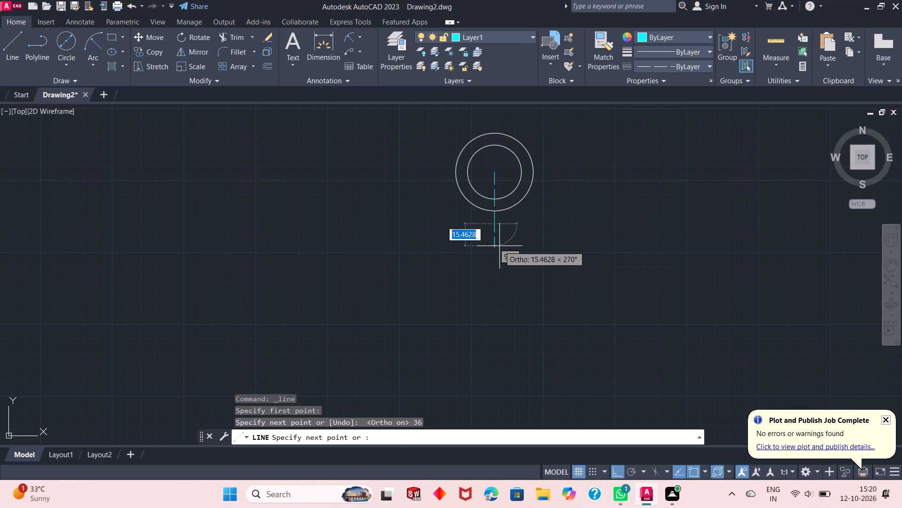
{"action": "key", "text": "Escape"}
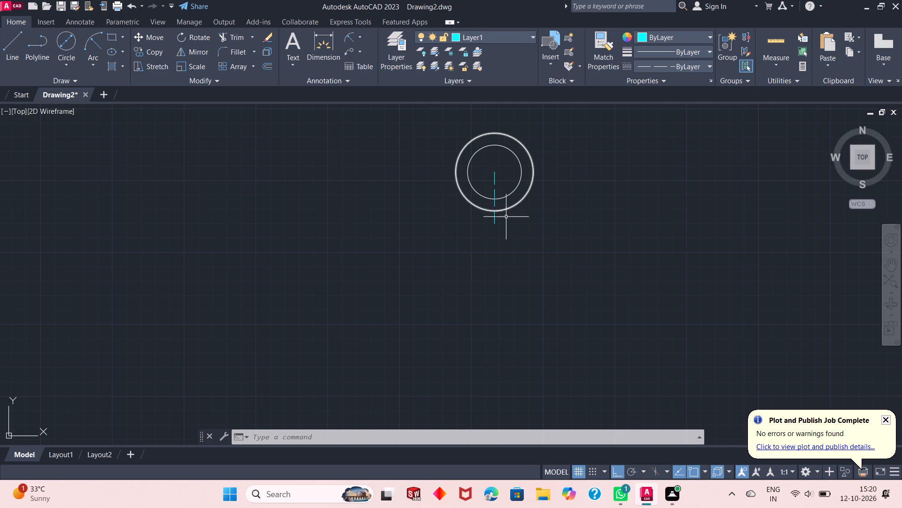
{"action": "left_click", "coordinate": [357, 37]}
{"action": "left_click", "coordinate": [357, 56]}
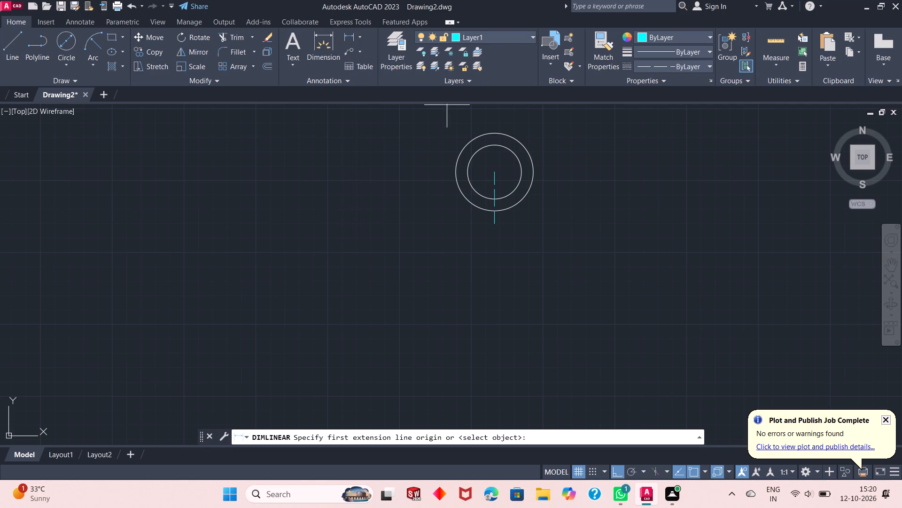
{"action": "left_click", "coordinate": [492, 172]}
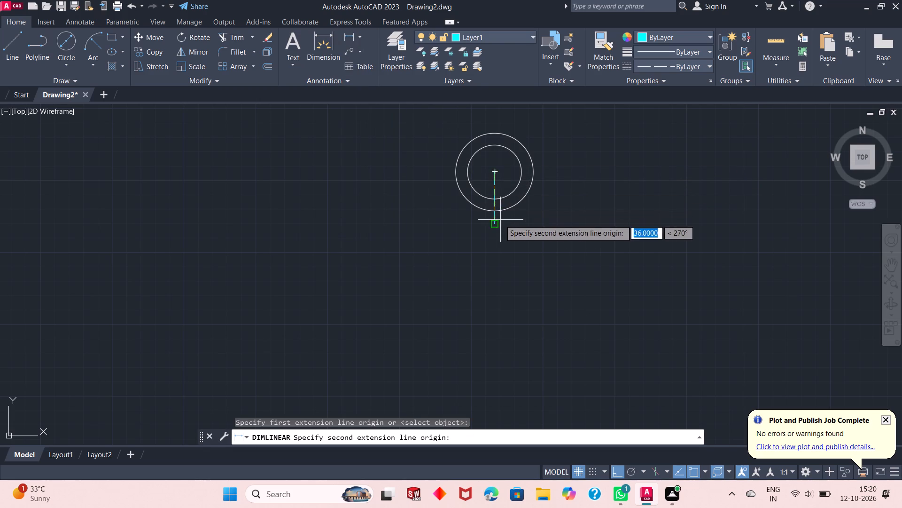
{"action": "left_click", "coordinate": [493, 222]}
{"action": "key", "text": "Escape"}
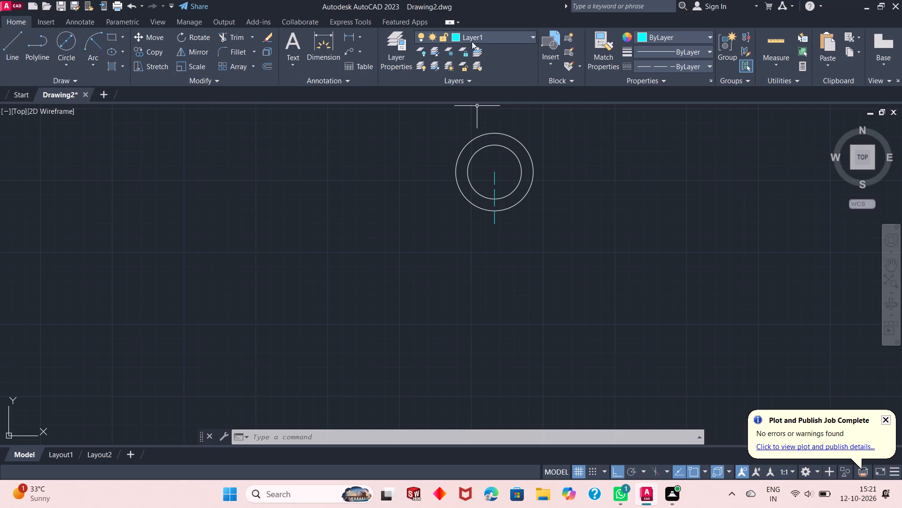
Draw a second vertical centre line 33 units downward from the lower end of the 36-unit line.
{"action": "left_click", "coordinate": [15, 46]}
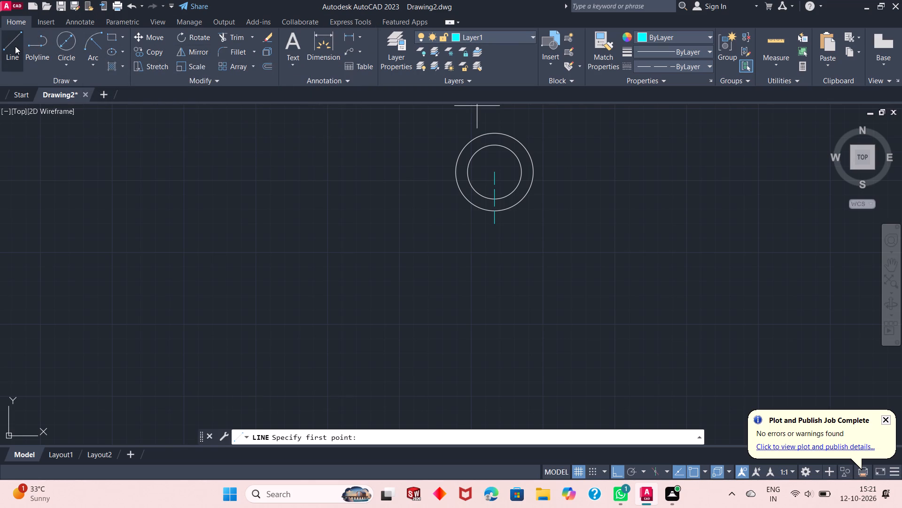
{"action": "left_click", "coordinate": [495, 226]}
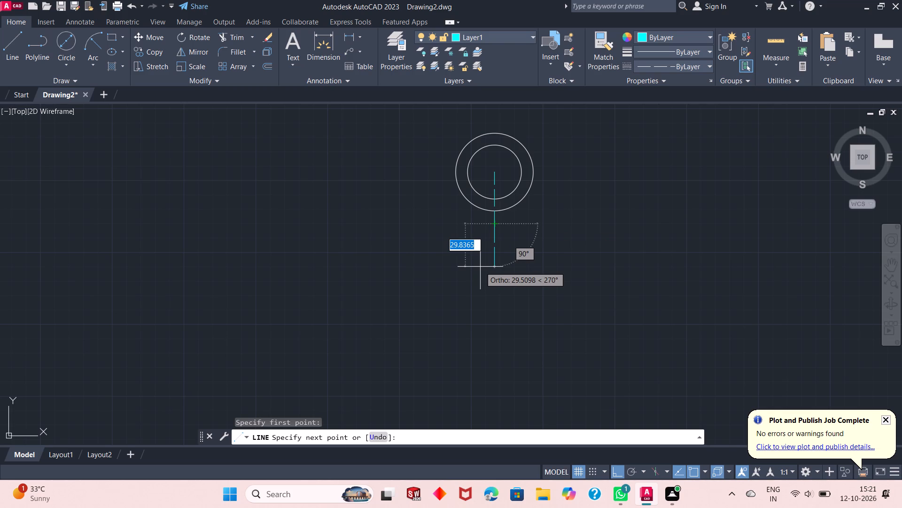
{"action": "type", "text": "33"}
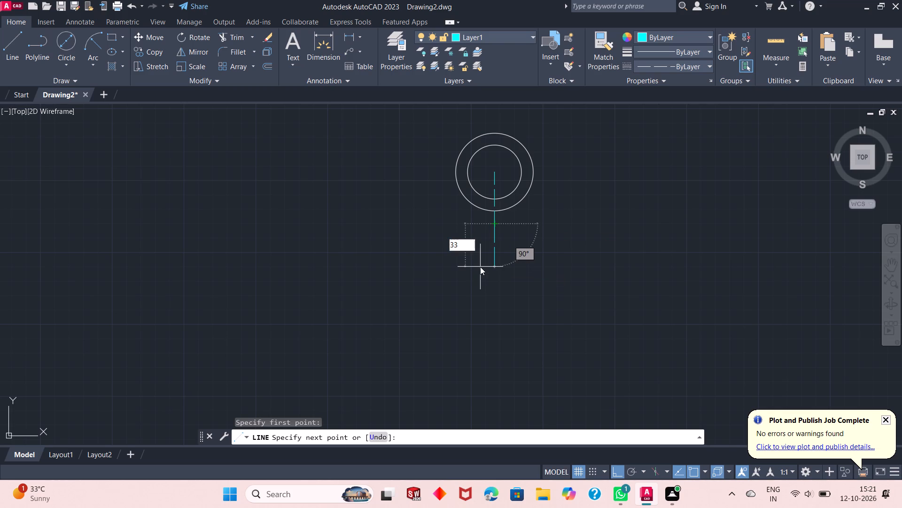
{"action": "key", "text": "Return"}
{"action": "right_click", "coordinate": [520, 238]}
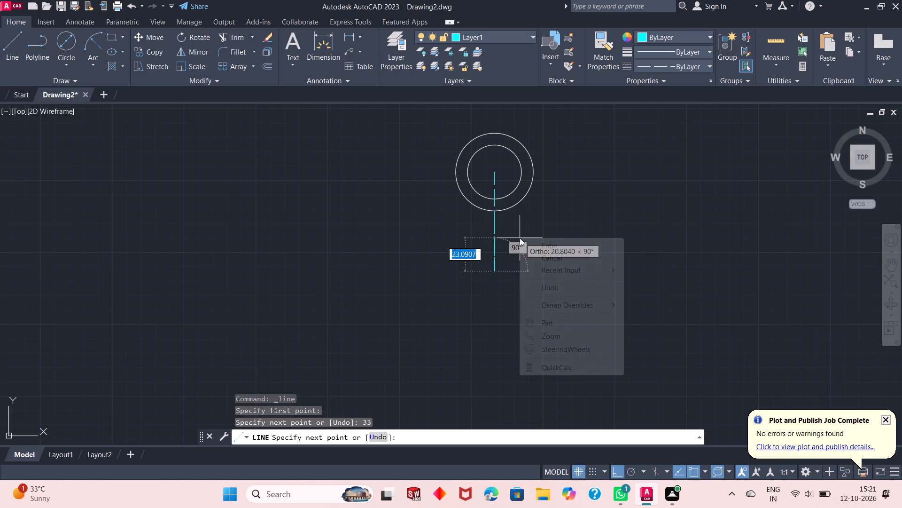
{"action": "left_click", "coordinate": [535, 240]}
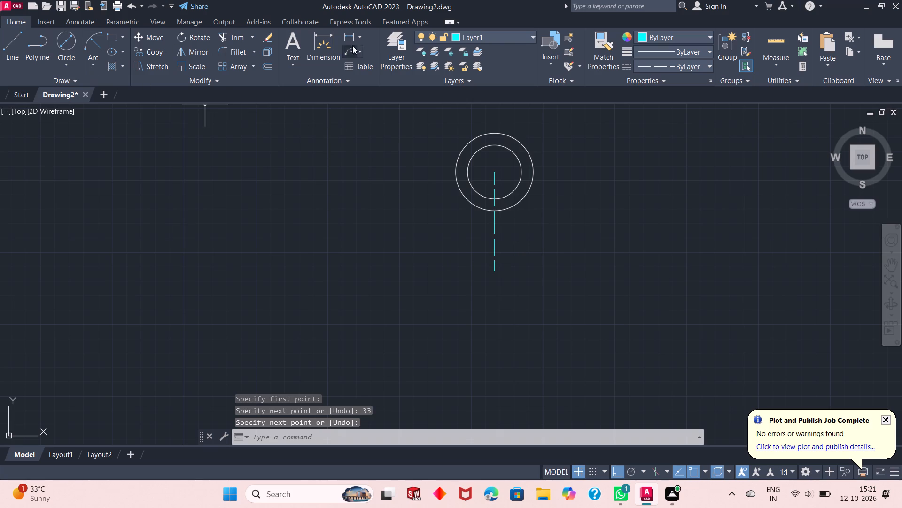
On layer 0, draw a circle of radius 7.5 centred where the two vertical centre lines meet.
{"action": "left_click", "coordinate": [496, 43]}
{"action": "left_click", "coordinate": [498, 50]}
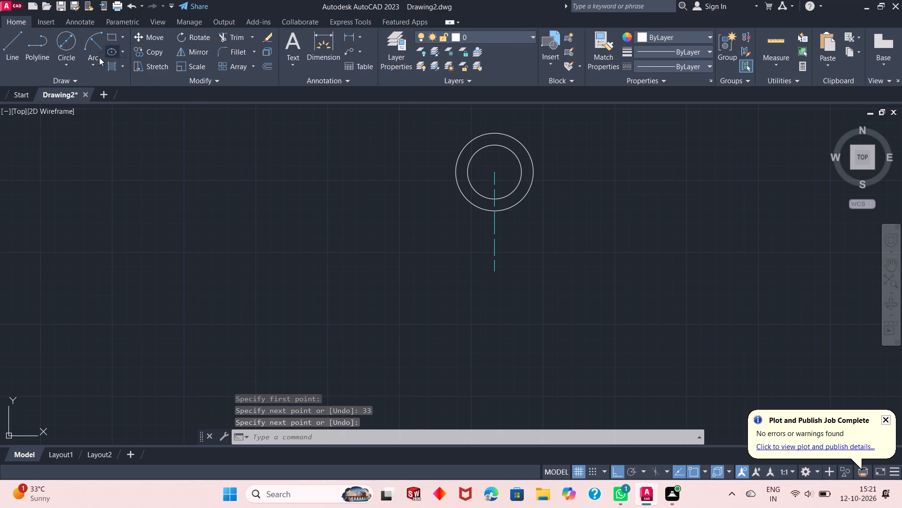
{"action": "left_click", "coordinate": [77, 66]}
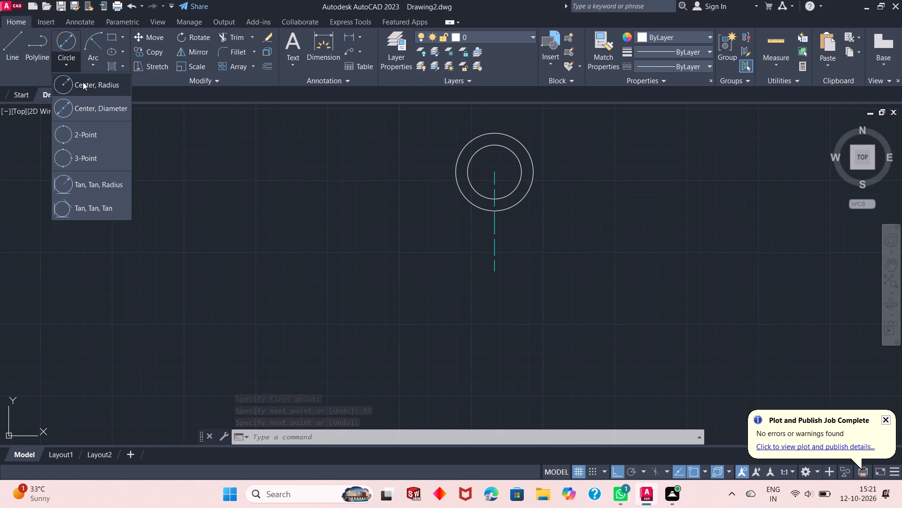
{"action": "left_click", "coordinate": [83, 82]}
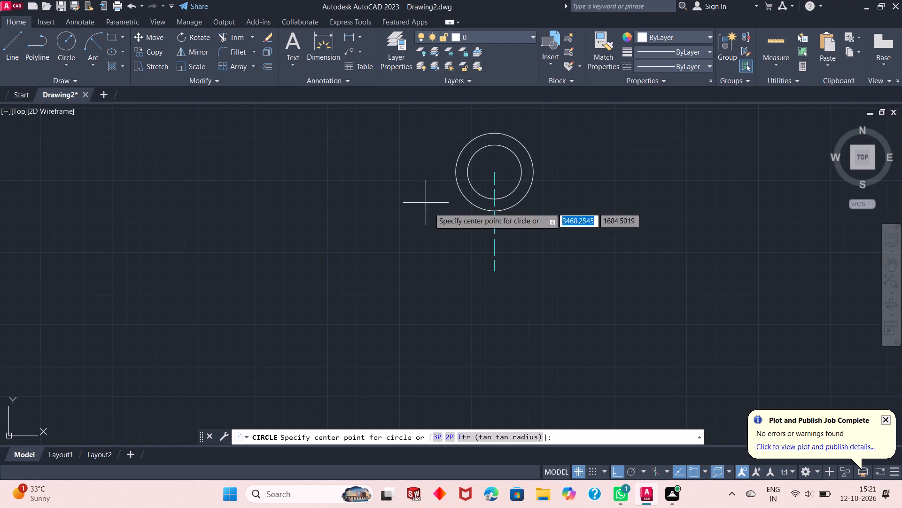
{"action": "scroll", "coordinate": [492, 221], "scroll_direction": "up", "scroll_amount": 2}
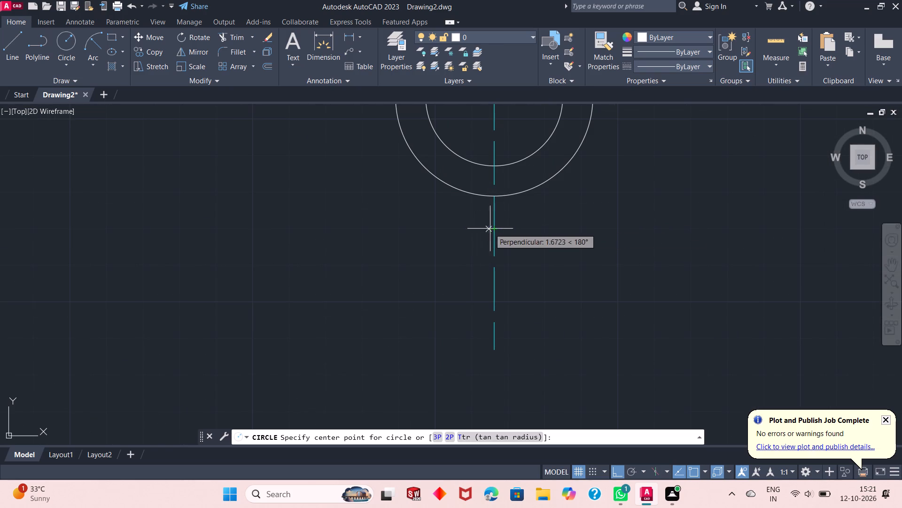
{"action": "left_click", "coordinate": [492, 229]}
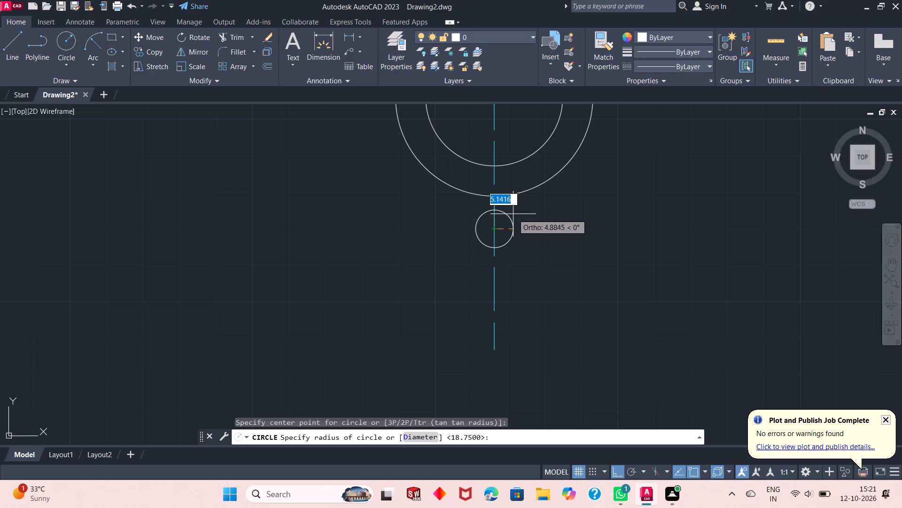
{"action": "type", "text": "7.5"}
{"action": "key", "text": "Return"}
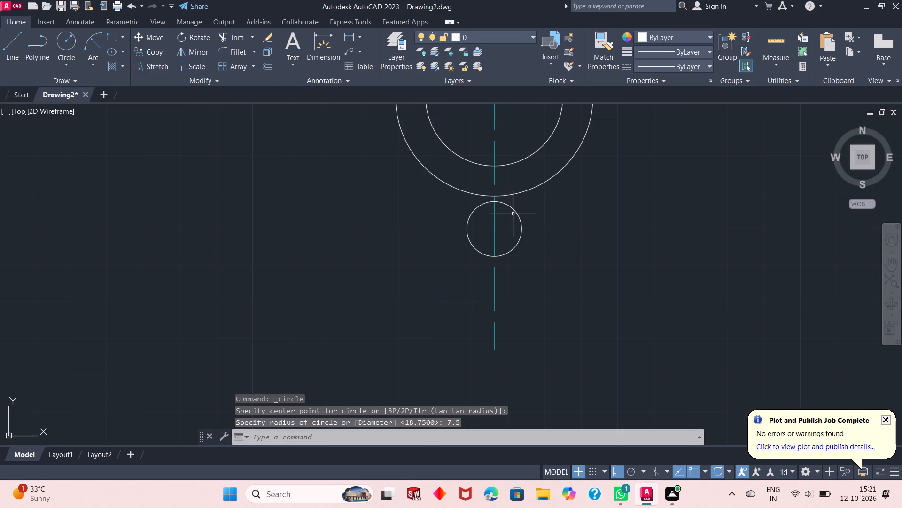
Draw another circle of radius 7.5 centred on the lower end of the vertical centre line.
{"action": "right_click", "coordinate": [295, 163]}
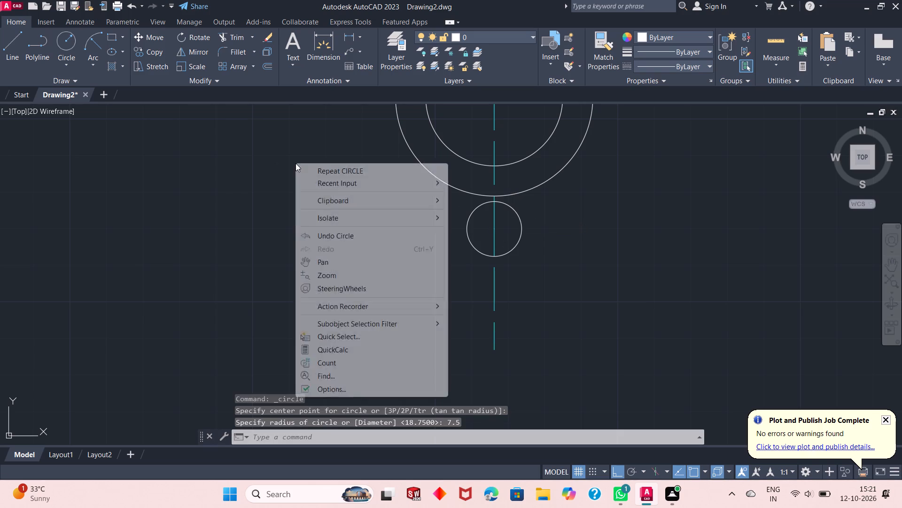
{"action": "left_click", "coordinate": [307, 170]}
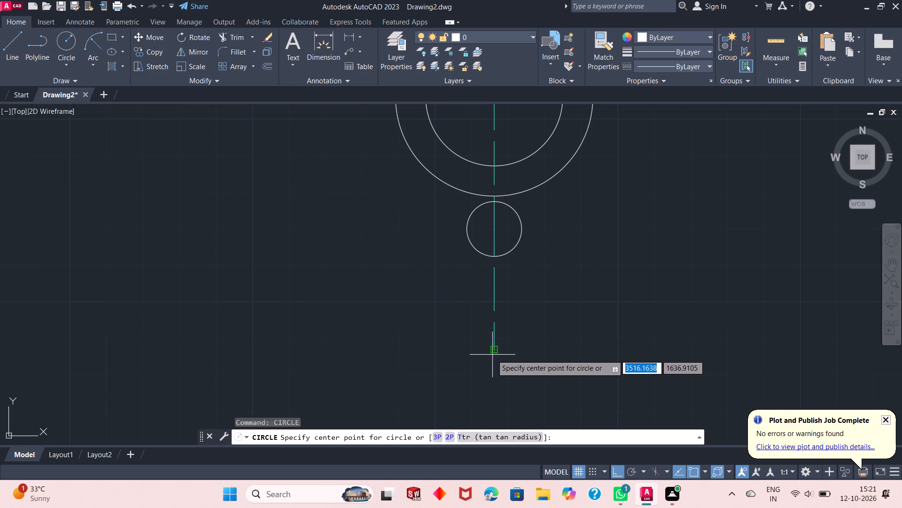
{"action": "left_click", "coordinate": [492, 353]}
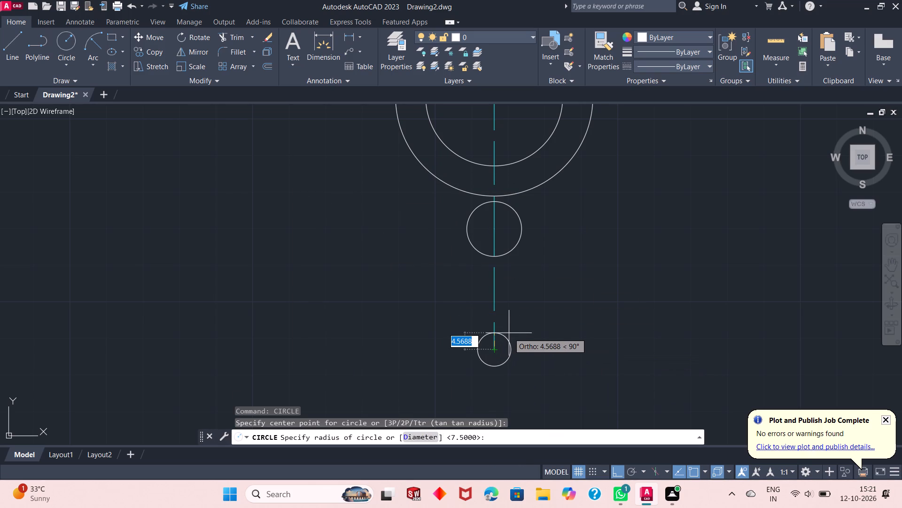
{"action": "type", "text": "7.5"}
{"action": "key", "text": "Return"}
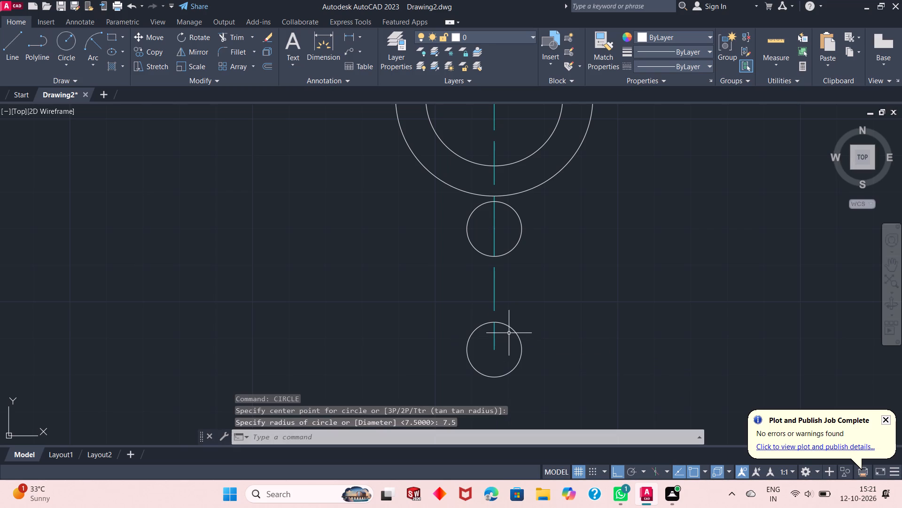
Draw a vertical line joining the left quadrants of the two radius 7.5 circles.
{"action": "scroll", "coordinate": [522, 294], "scroll_direction": "down", "scroll_amount": 2}
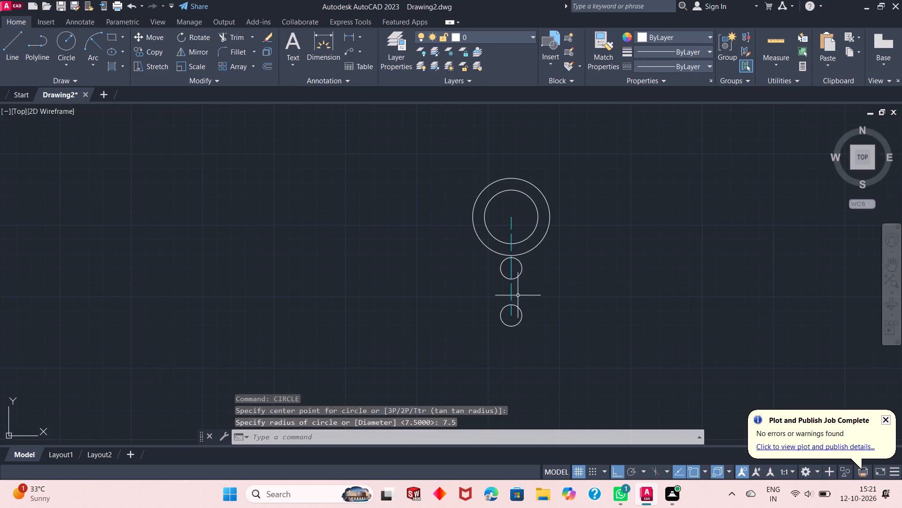
{"action": "left_click", "coordinate": [8, 47]}
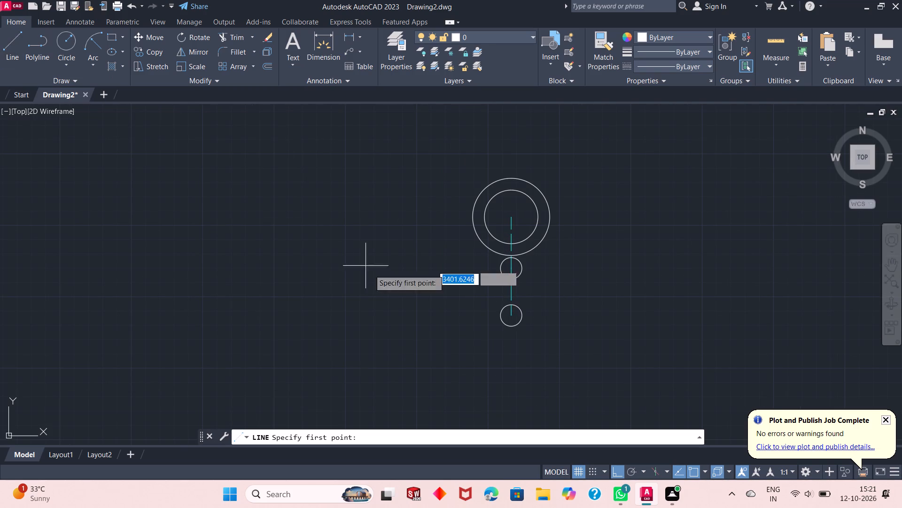
{"action": "left_click", "coordinate": [499, 273]}
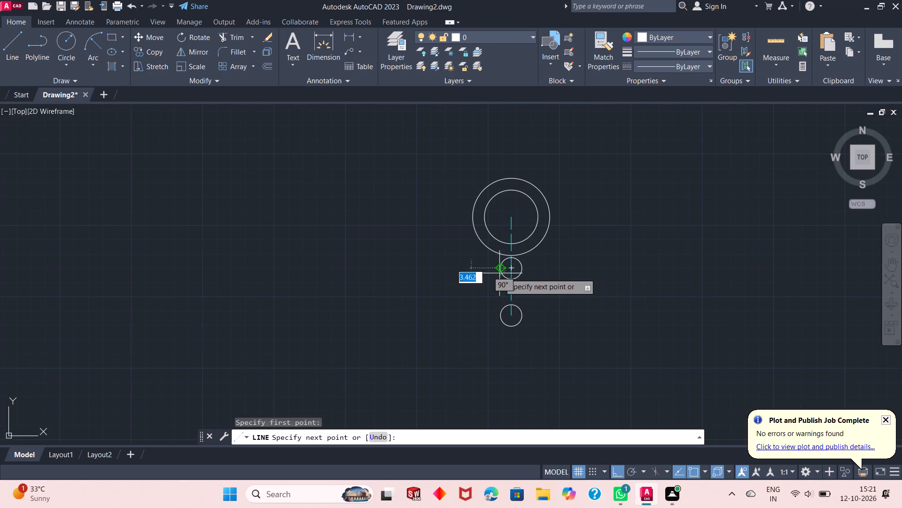
{"action": "left_click", "coordinate": [502, 317]}
{"action": "right_click", "coordinate": [401, 303]}
{"action": "left_click", "coordinate": [432, 304]}
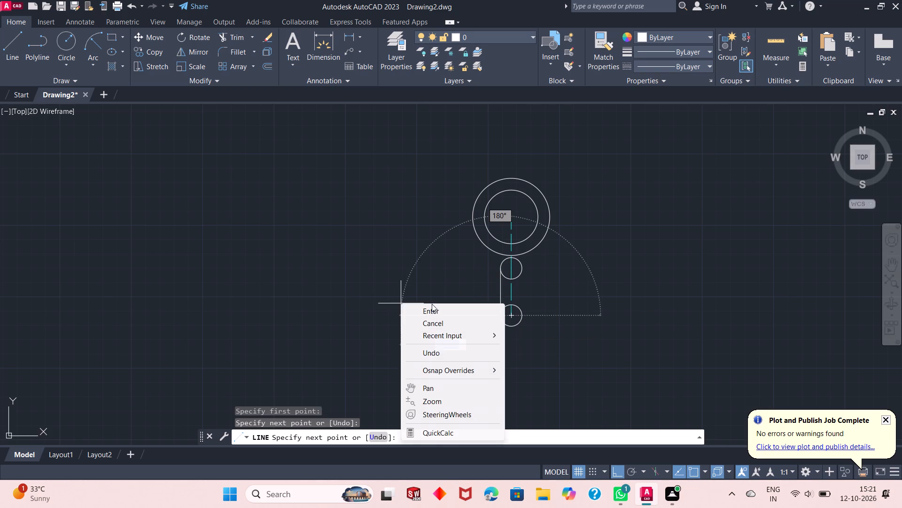
{"action": "left_click", "coordinate": [432, 309]}
Draw a vertical line joining the right quadrants of the two radius 7.5 circles.
{"action": "right_click", "coordinate": [358, 201]}
{"action": "left_click", "coordinate": [382, 204]}
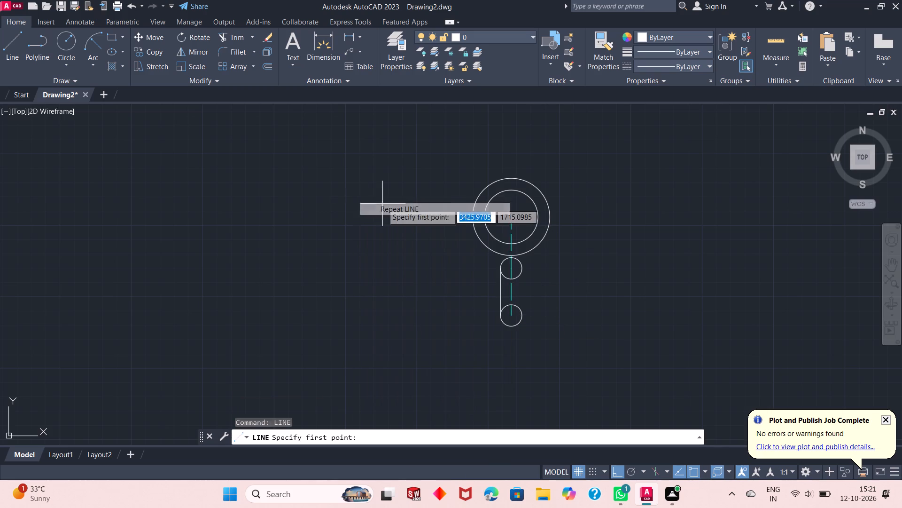
{"action": "left_click", "coordinate": [524, 270]}
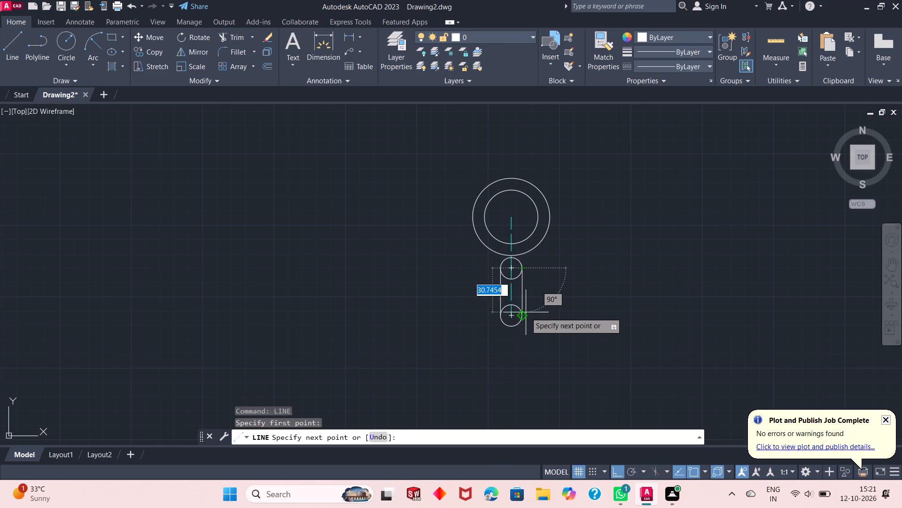
{"action": "left_click", "coordinate": [525, 315]}
{"action": "right_click", "coordinate": [570, 275]}
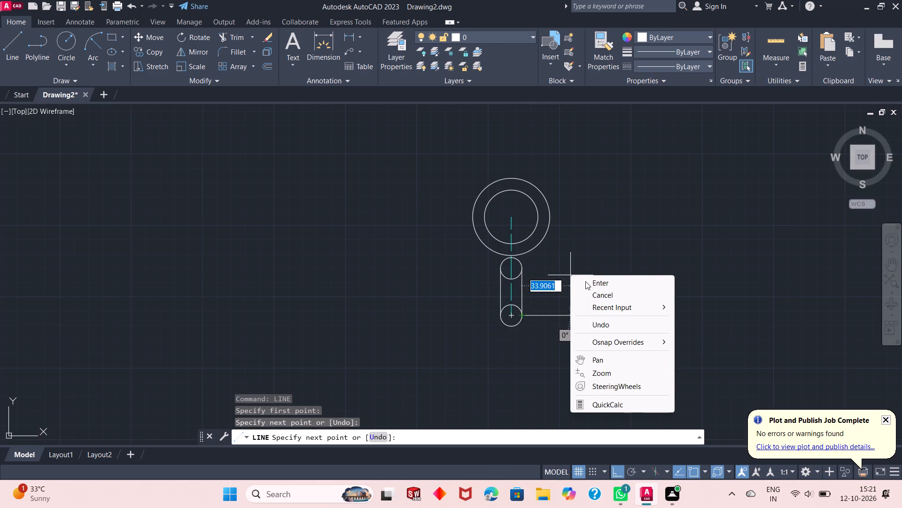
{"action": "left_click", "coordinate": [585, 281]}
Trim the inner halves of both radius 7.5 circles, on each side of the centre line, to leave a closed slot outline.
{"action": "scroll", "coordinate": [522, 304], "scroll_direction": "up", "scroll_amount": 2}
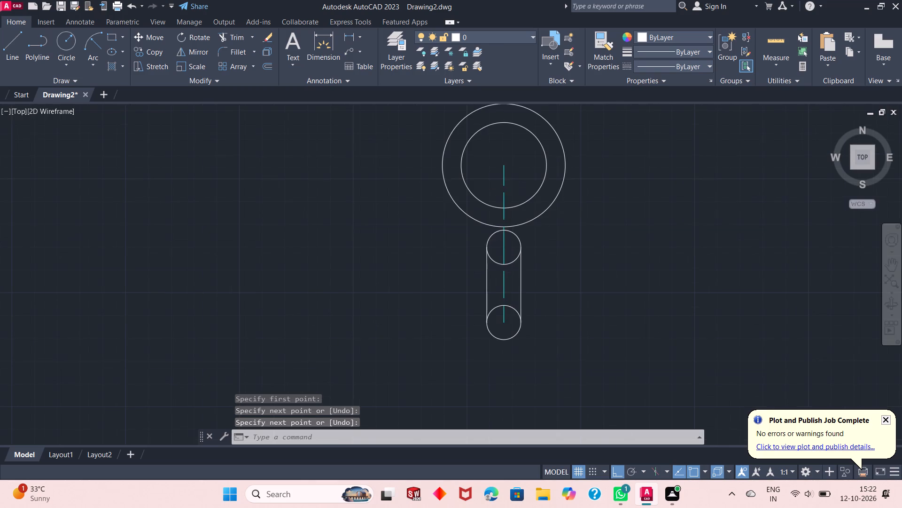
{"action": "left_click", "coordinate": [232, 39]}
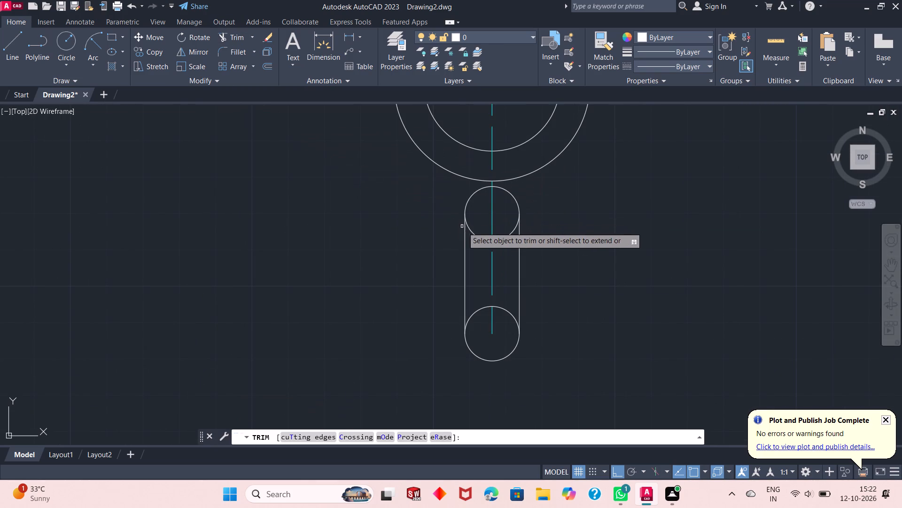
{"action": "left_click", "coordinate": [474, 240]}
{"action": "left_click", "coordinate": [480, 227]}
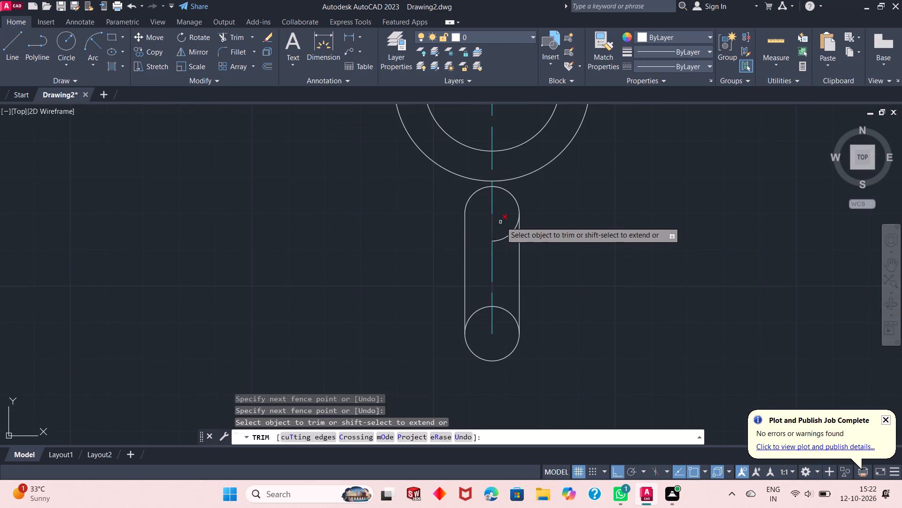
{"action": "left_click", "coordinate": [501, 222]}
{"action": "left_click", "coordinate": [506, 244]}
{"action": "left_click", "coordinate": [503, 271]}
{"action": "left_click", "coordinate": [500, 314]}
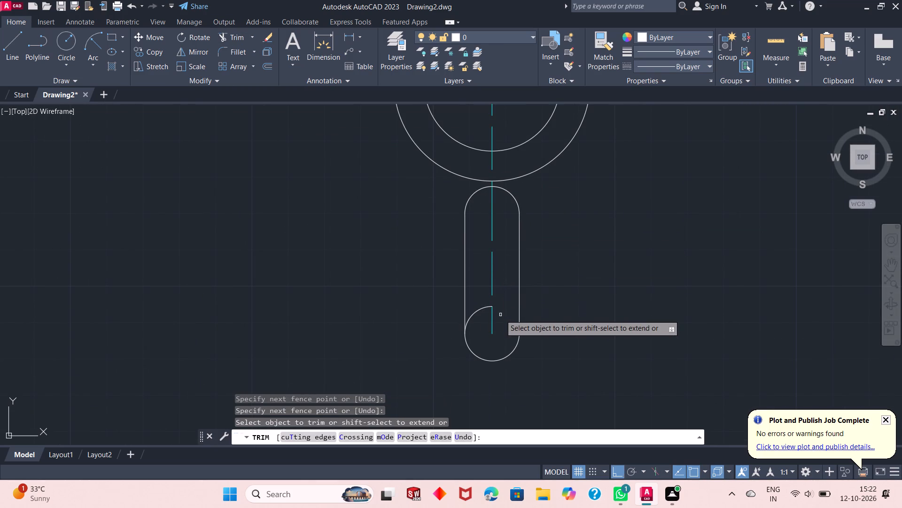
{"action": "left_click", "coordinate": [482, 333]}
{"action": "left_click", "coordinate": [479, 309]}
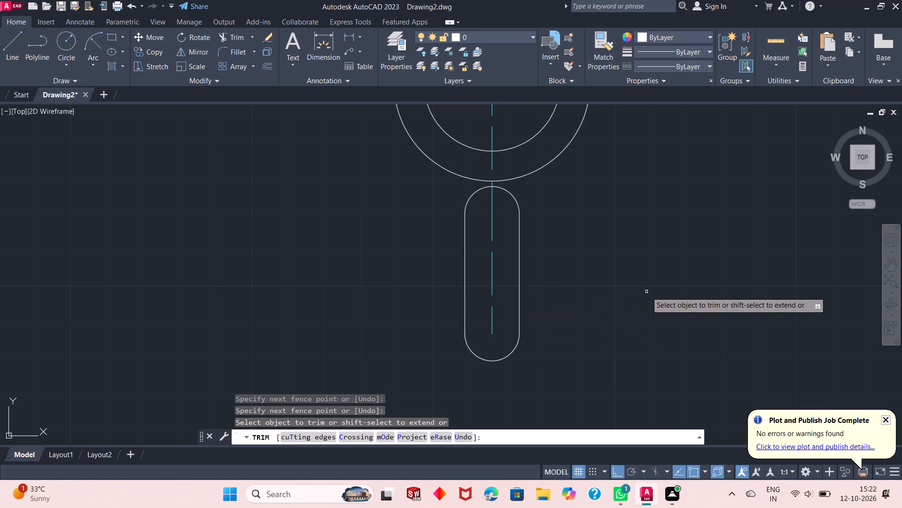
{"action": "scroll", "coordinate": [607, 286], "scroll_direction": "down", "scroll_amount": 1}
{"action": "key", "text": "Escape"}
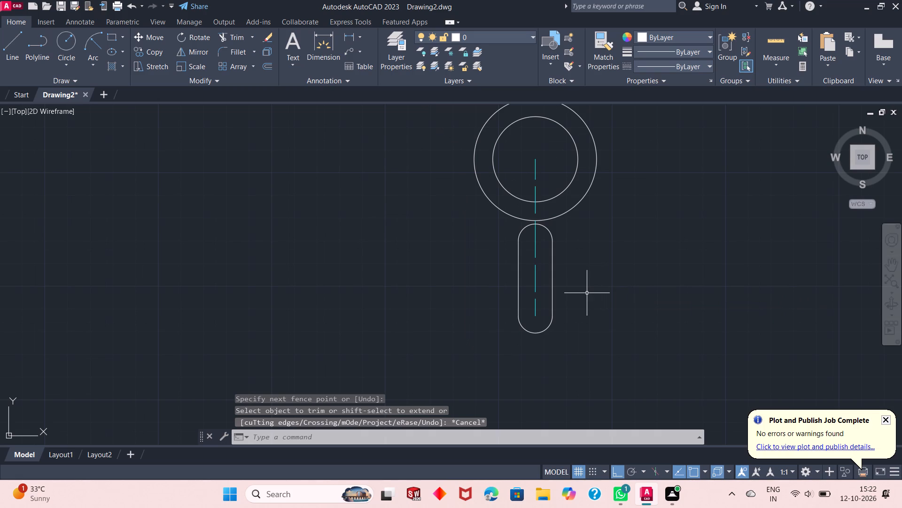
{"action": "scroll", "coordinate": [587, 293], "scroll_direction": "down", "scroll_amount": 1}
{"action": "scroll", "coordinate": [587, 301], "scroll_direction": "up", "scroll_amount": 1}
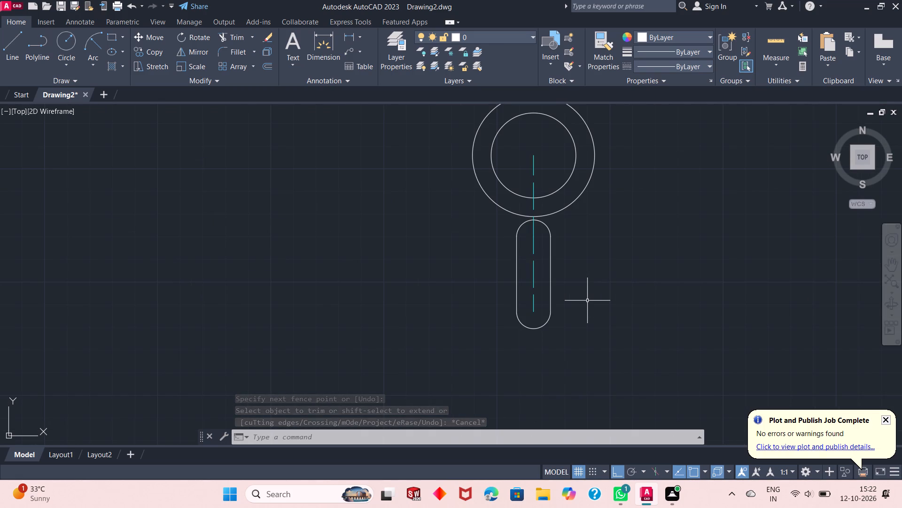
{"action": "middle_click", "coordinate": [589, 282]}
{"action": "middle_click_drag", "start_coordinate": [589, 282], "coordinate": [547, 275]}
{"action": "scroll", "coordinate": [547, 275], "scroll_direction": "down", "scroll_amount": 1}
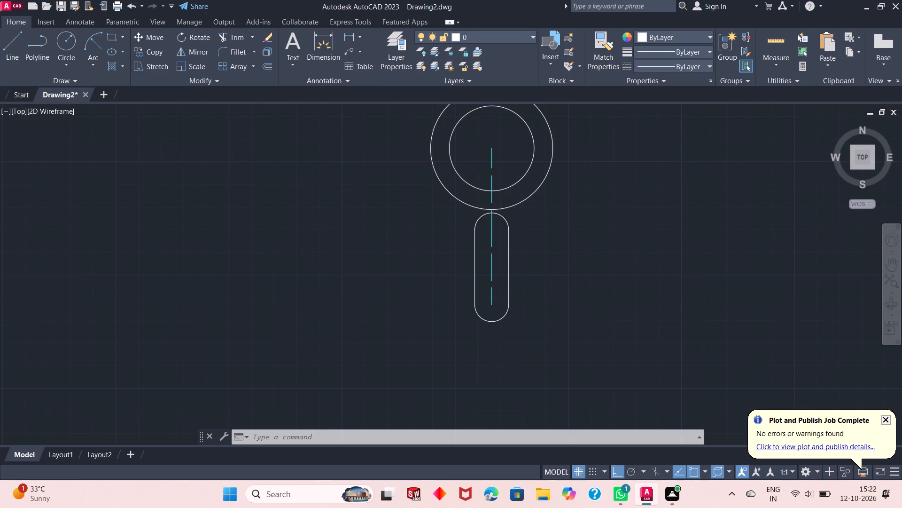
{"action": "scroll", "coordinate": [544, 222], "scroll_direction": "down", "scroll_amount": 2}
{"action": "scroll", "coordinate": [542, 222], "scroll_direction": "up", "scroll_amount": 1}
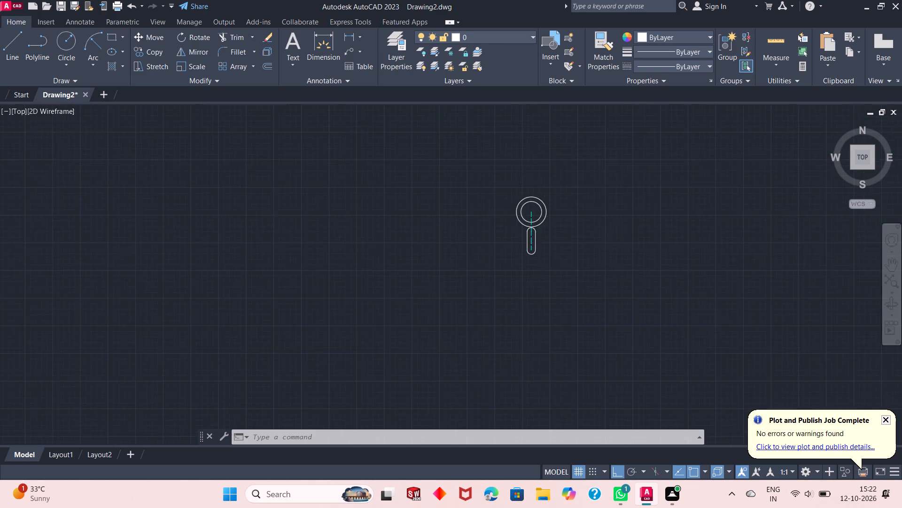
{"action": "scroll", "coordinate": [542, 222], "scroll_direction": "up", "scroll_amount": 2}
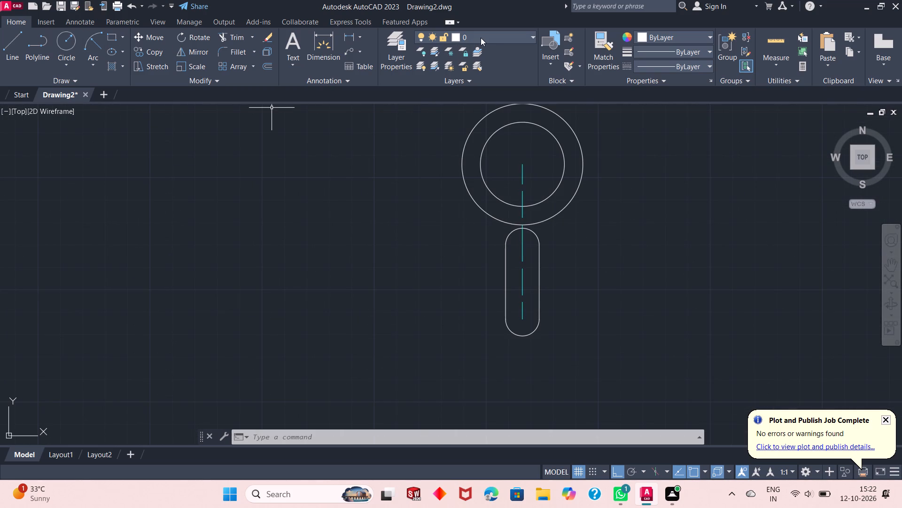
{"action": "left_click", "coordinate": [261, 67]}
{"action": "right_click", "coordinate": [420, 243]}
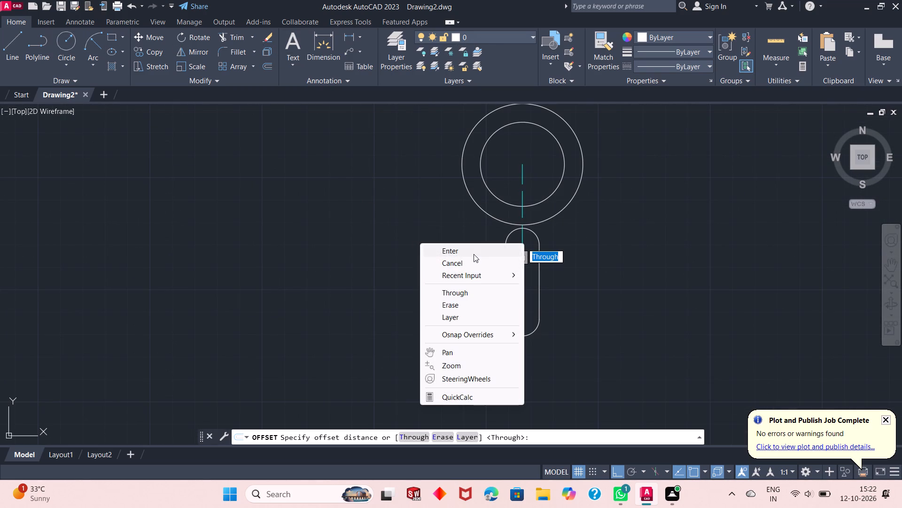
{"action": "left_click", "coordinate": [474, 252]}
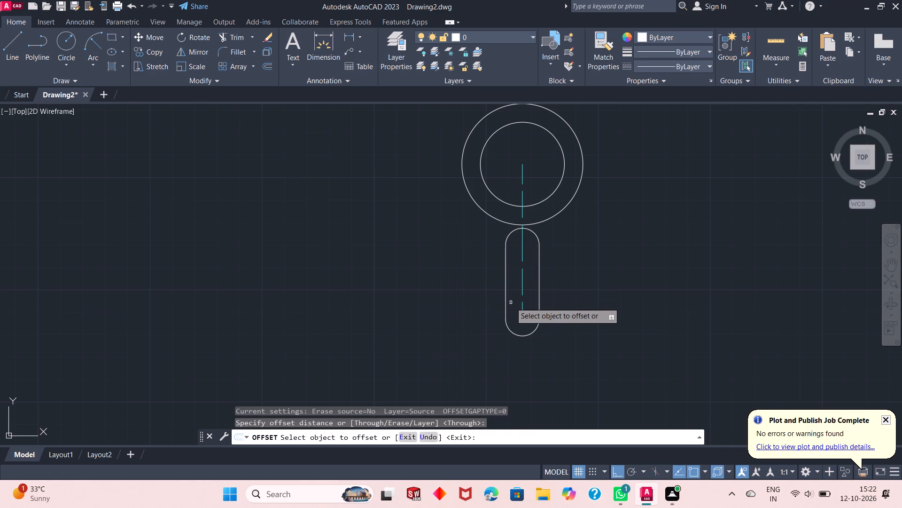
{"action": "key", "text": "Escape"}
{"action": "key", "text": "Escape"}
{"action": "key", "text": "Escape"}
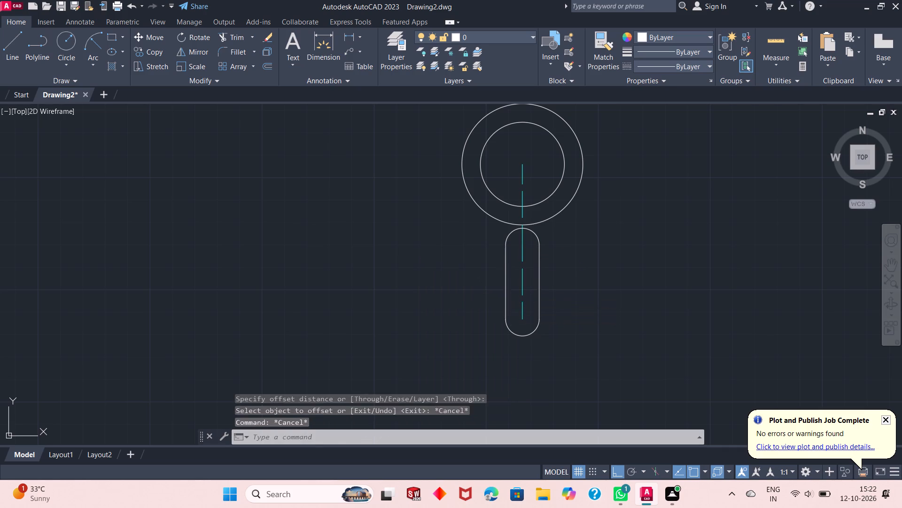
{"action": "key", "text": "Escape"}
On Layer3, draw a circle of radius 15 centred on the lower end of the slot's centre line.
{"action": "left_click", "coordinate": [492, 36]}
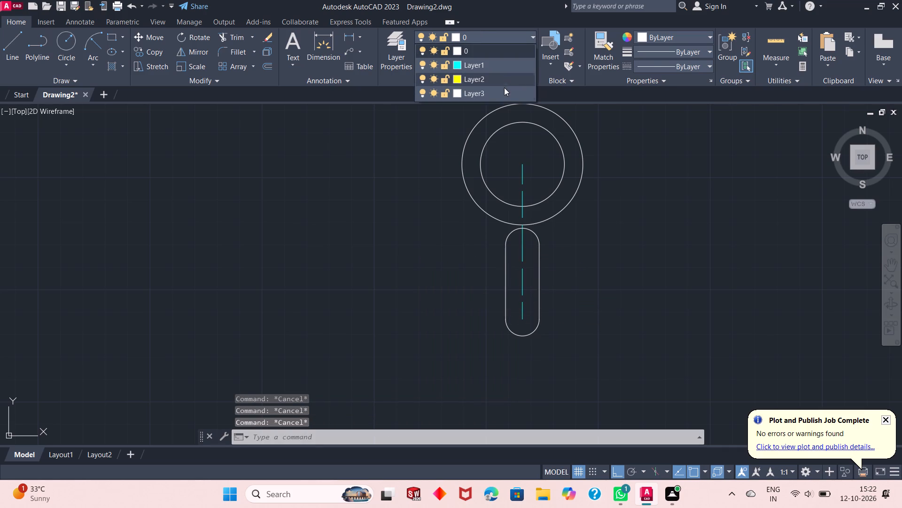
{"action": "left_click", "coordinate": [504, 89]}
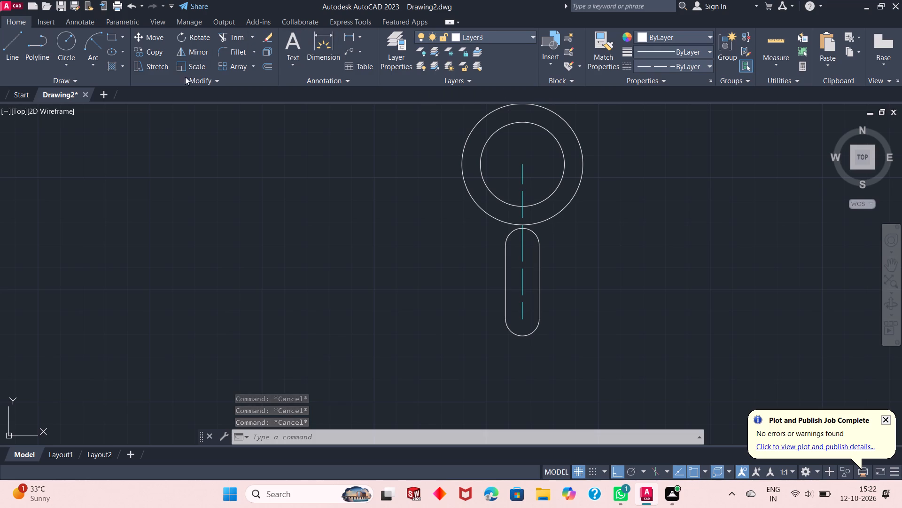
{"action": "left_click", "coordinate": [58, 38]}
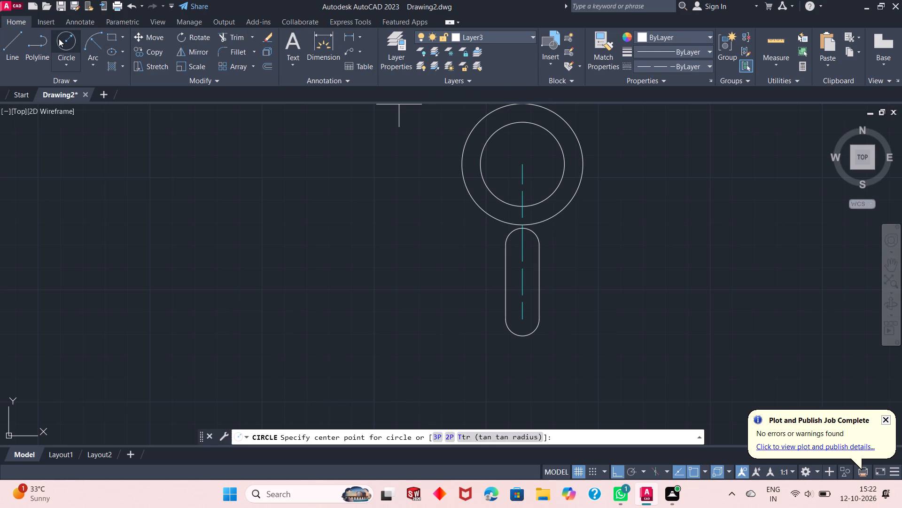
{"action": "left_click", "coordinate": [520, 318]}
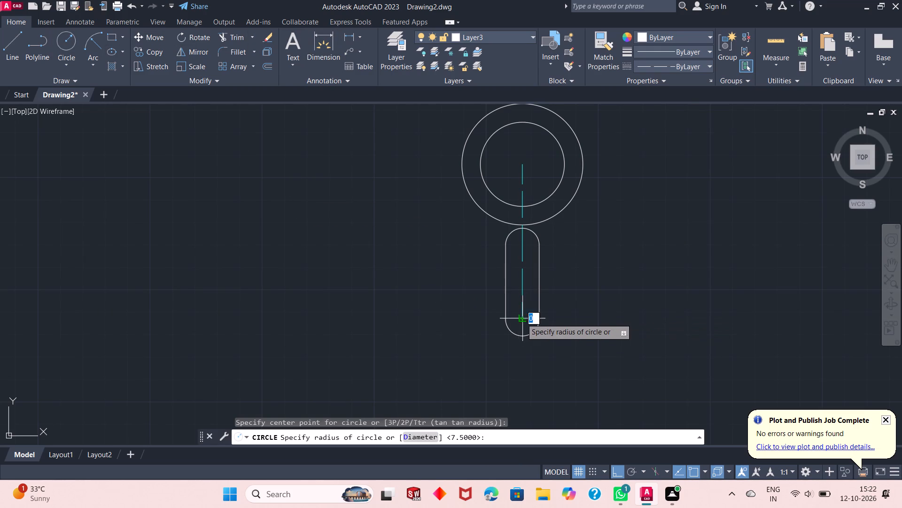
{"action": "type", "text": "15"}
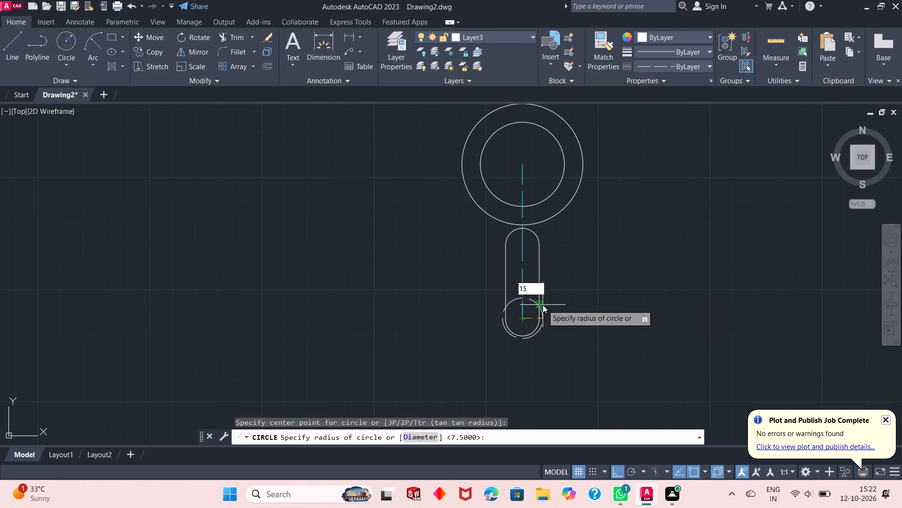
{"action": "key", "text": "Return"}
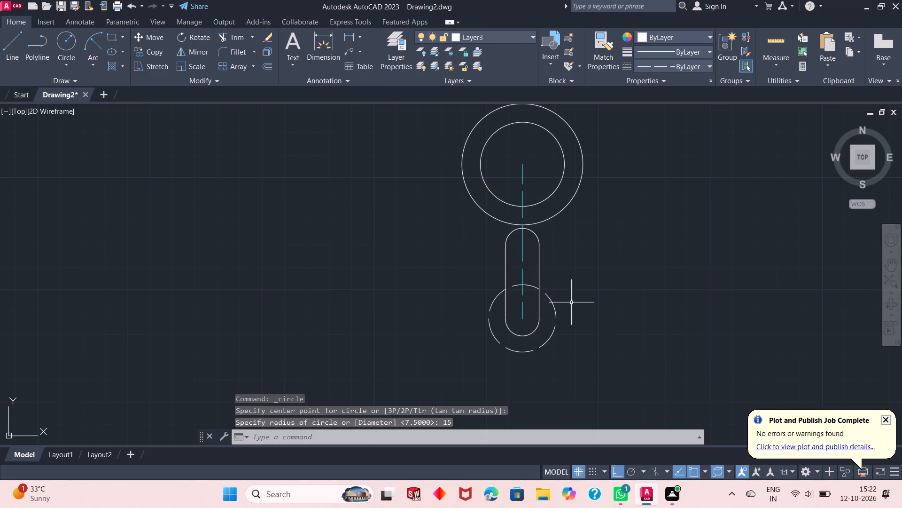
{"action": "right_click", "coordinate": [626, 274]}
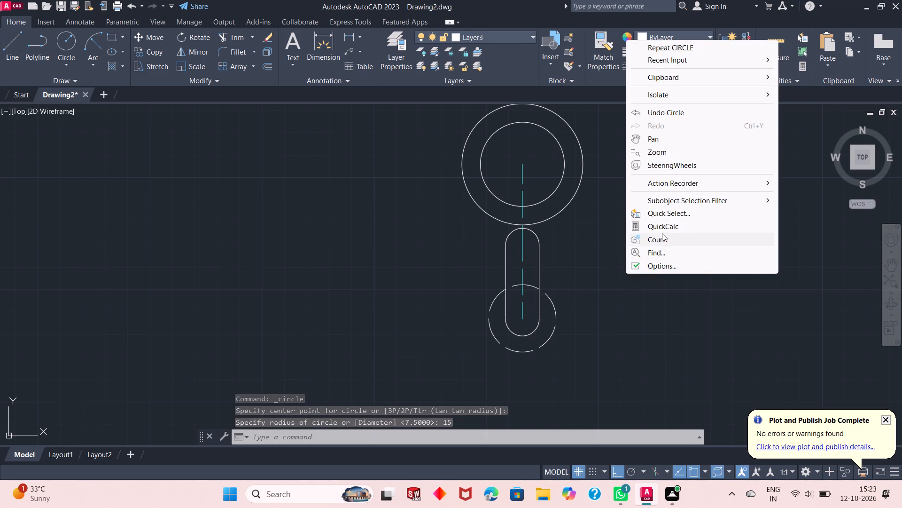
{"action": "key", "text": "Escape"}
{"action": "key", "text": "Escape"}
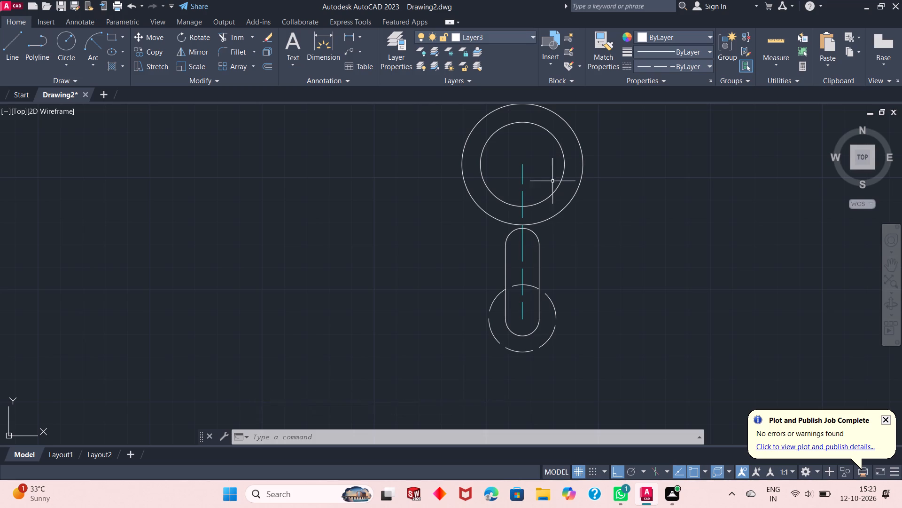
On Layer1, draw a centre line from the slot's lower arc centre 54 units downward and continue it 12 units to the left.
{"action": "scroll", "coordinate": [523, 196], "scroll_direction": "down", "scroll_amount": 2}
{"action": "scroll", "coordinate": [512, 247], "scroll_direction": "up", "scroll_amount": 1}
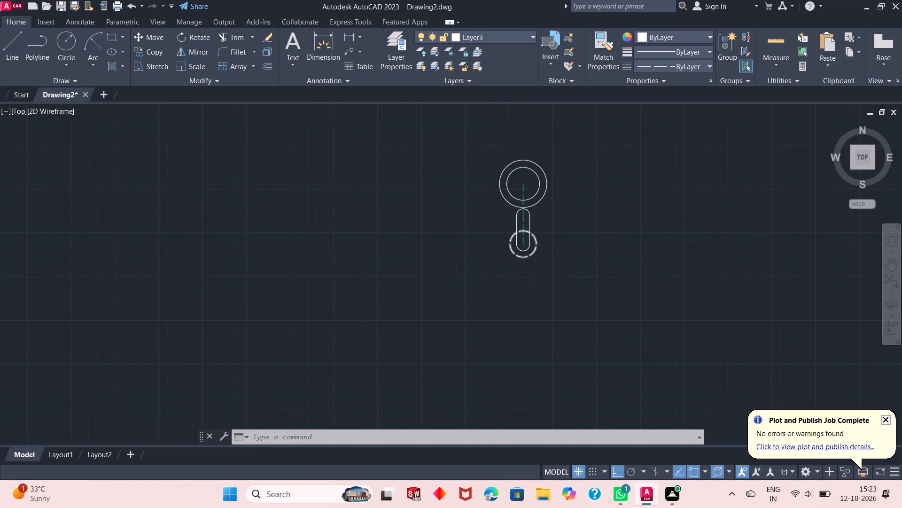
{"action": "left_click", "coordinate": [502, 38]}
{"action": "left_click", "coordinate": [496, 63]}
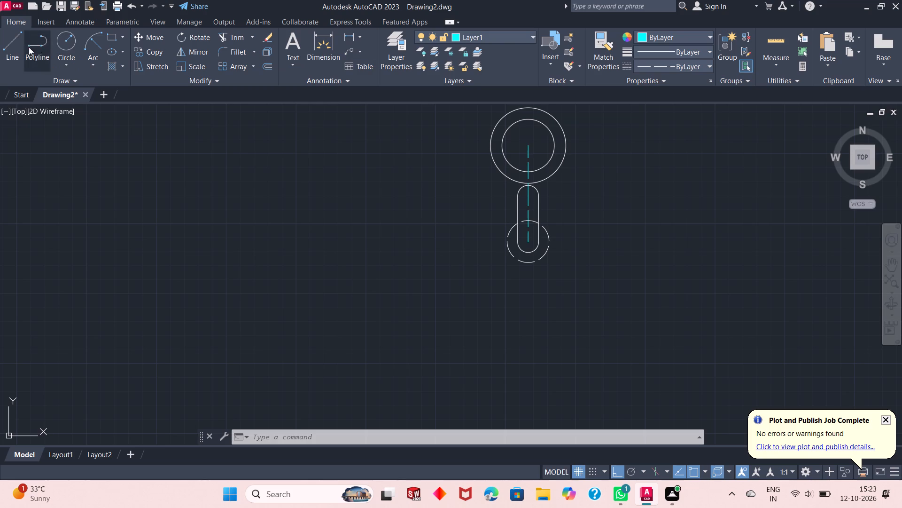
{"action": "left_click", "coordinate": [13, 45]}
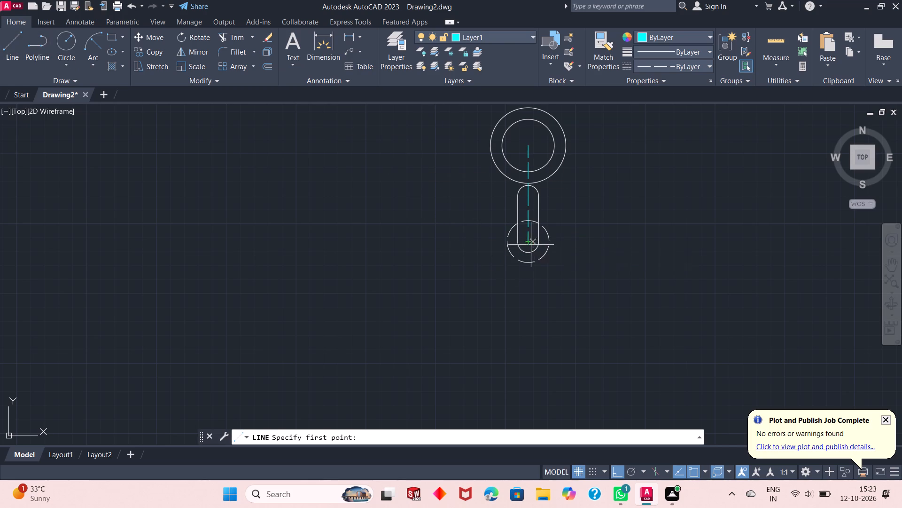
{"action": "left_click", "coordinate": [529, 244]}
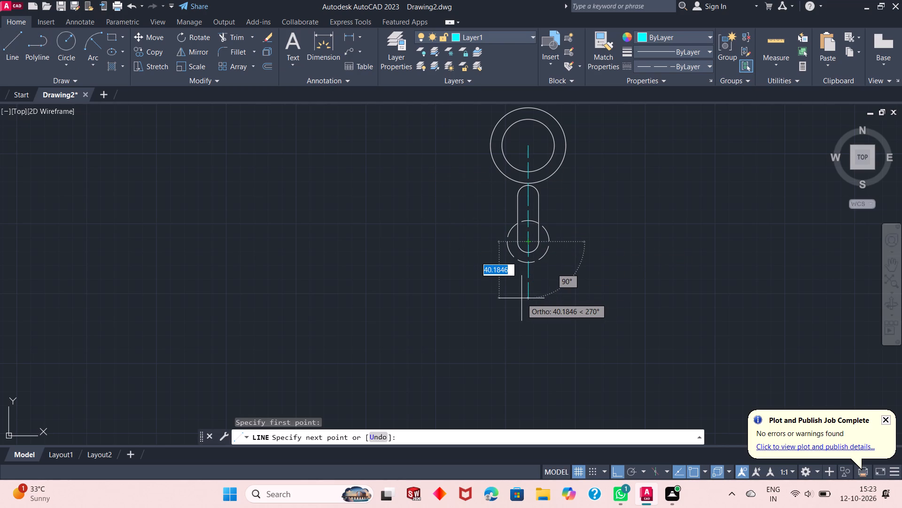
{"action": "type", "text": "54"}
{"action": "key", "text": "Return"}
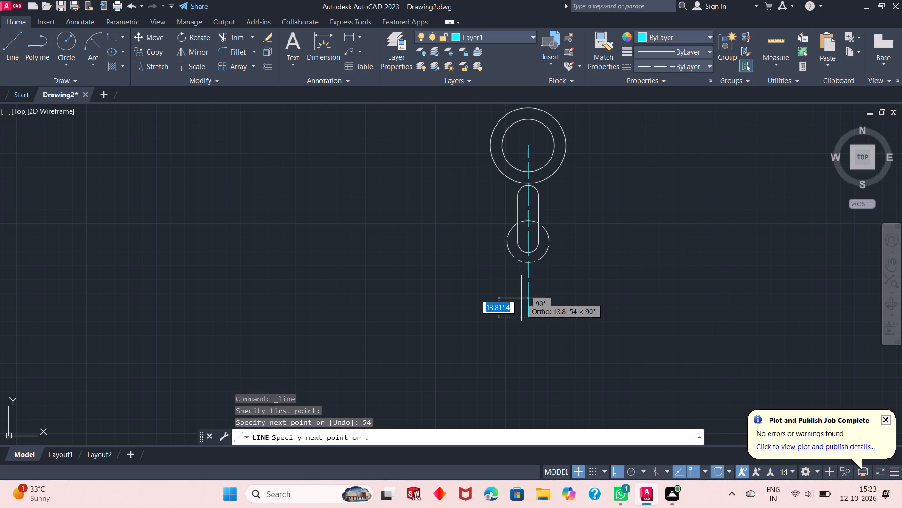
{"action": "type", "text": "12"}
{"action": "key", "text": "Return"}
{"action": "right_click", "coordinate": [490, 298]}
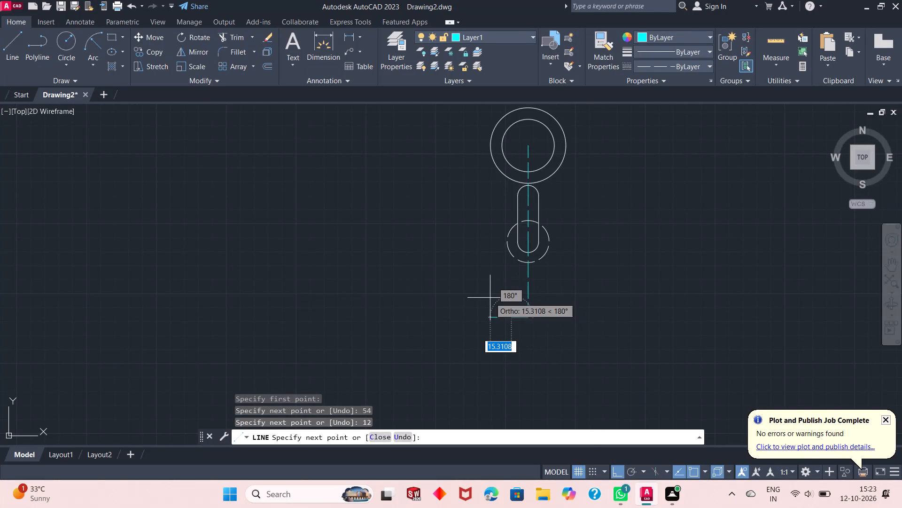
{"action": "left_click", "coordinate": [510, 303]}
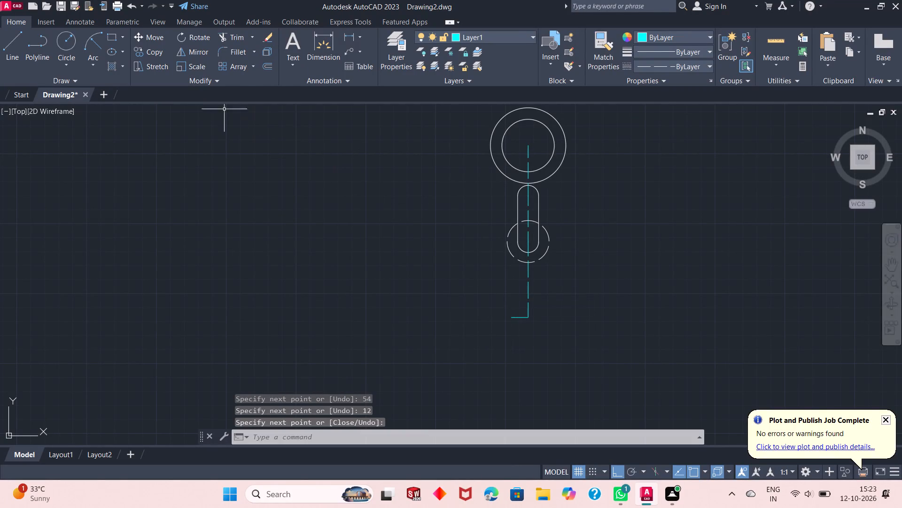
On layer 0, draw a circle of diameter 36 centred on the free end of the 12-unit horizontal centre line.
{"action": "left_click", "coordinate": [494, 40]}
{"action": "left_click", "coordinate": [496, 47]}
{"action": "left_click", "coordinate": [67, 43]}
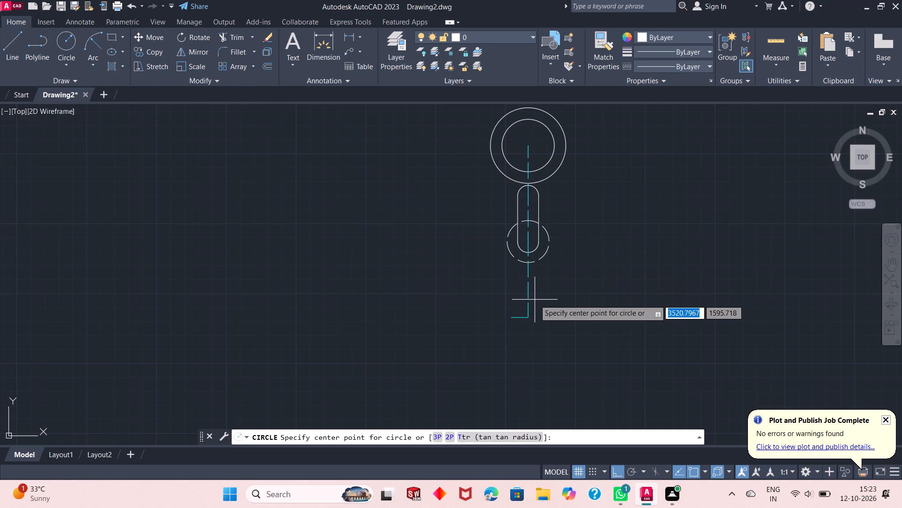
{"action": "scroll", "coordinate": [533, 314], "scroll_direction": "up", "scroll_amount": 2}
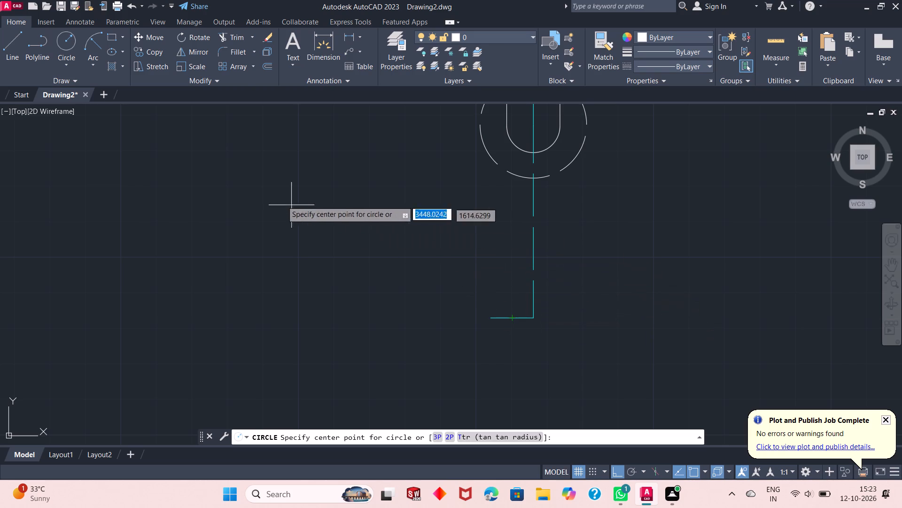
{"action": "left_click", "coordinate": [75, 63]}
{"action": "left_click", "coordinate": [78, 99]}
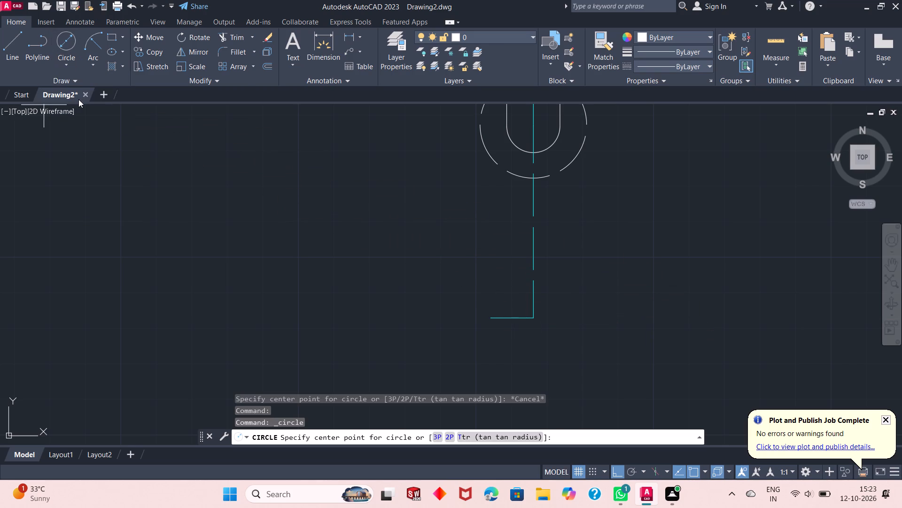
{"action": "left_click", "coordinate": [491, 317]}
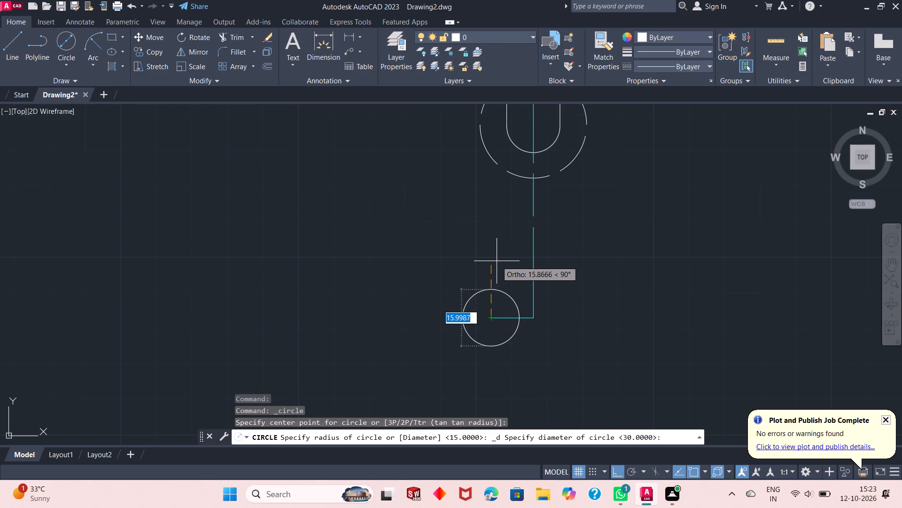
{"action": "type", "text": "36"}
{"action": "key", "text": "Return"}
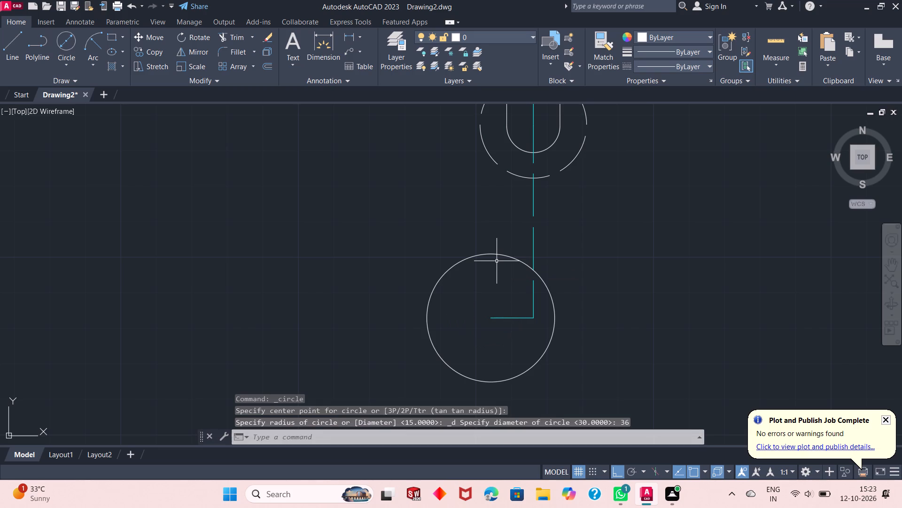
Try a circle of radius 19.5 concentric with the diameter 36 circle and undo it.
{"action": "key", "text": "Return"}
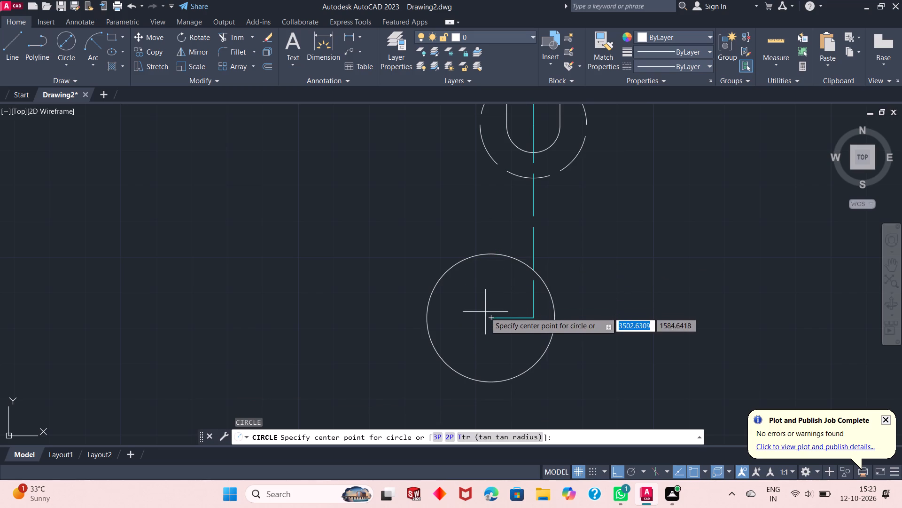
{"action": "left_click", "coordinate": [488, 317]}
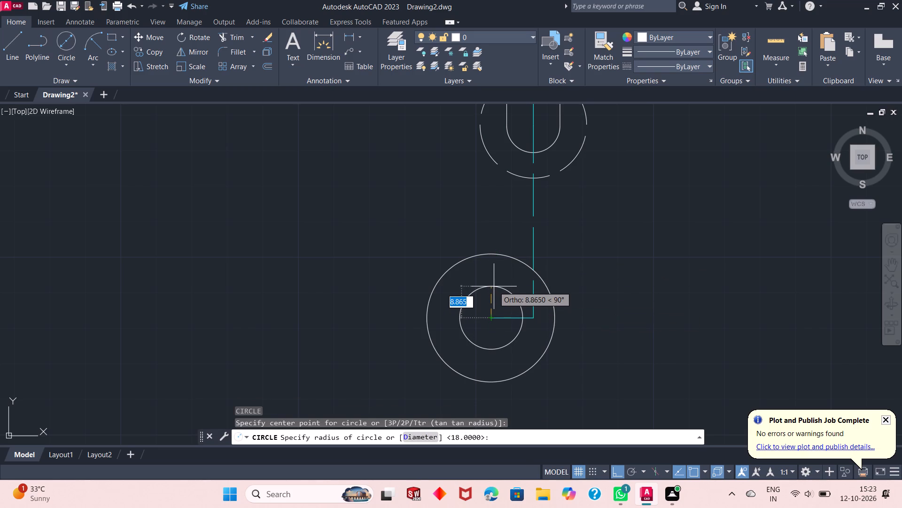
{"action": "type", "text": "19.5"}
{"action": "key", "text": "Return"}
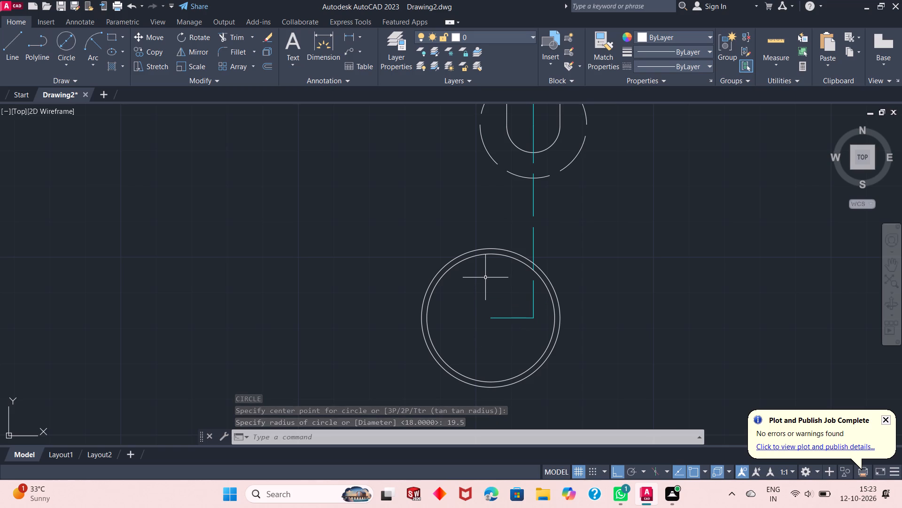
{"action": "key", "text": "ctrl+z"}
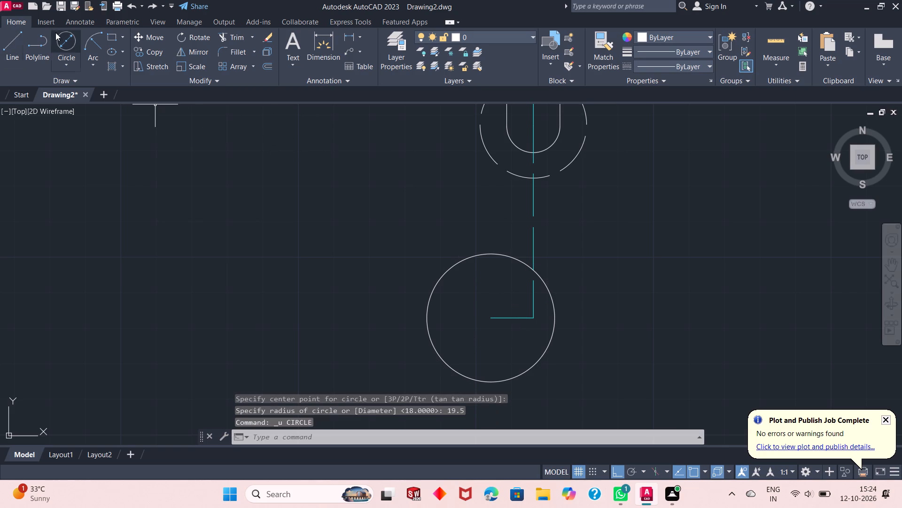
Draw a circle of diameter 19.5 concentric with the diameter 36 circle.
{"action": "left_click", "coordinate": [58, 34]}
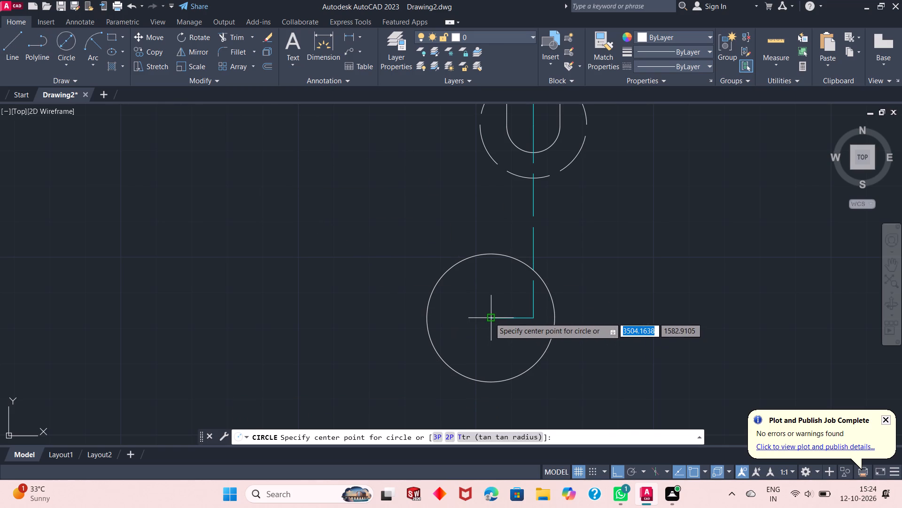
{"action": "left_click", "coordinate": [490, 317]}
{"action": "type", "text": "19.5"}
{"action": "key", "text": "Return"}
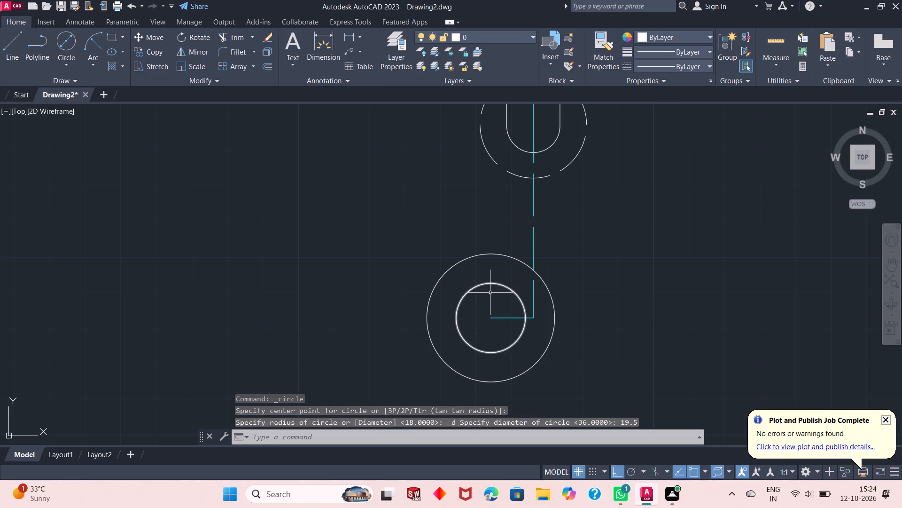
With Ortho off, draw a line from the upper outer circle's right quadrant to the diameter 36 circle's right quadrant.
{"action": "scroll", "coordinate": [480, 307], "scroll_direction": "down", "scroll_amount": 2}
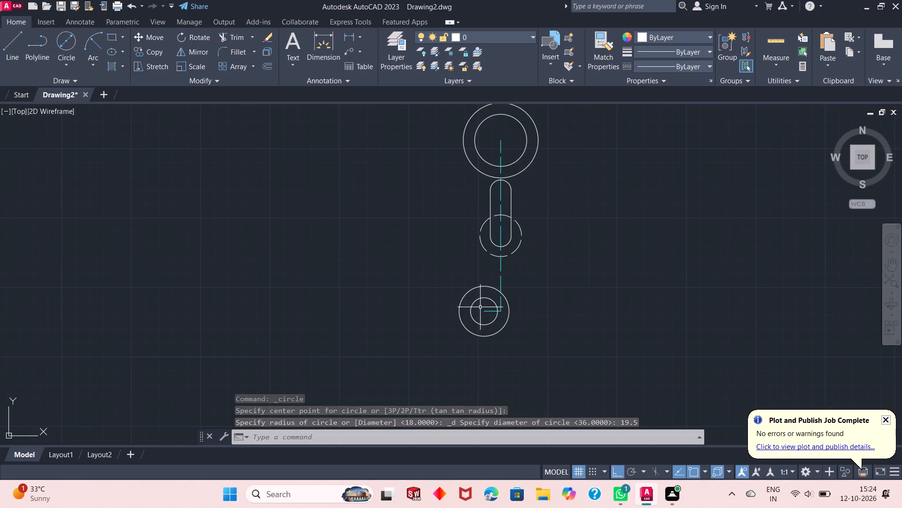
{"action": "scroll", "coordinate": [480, 307], "scroll_direction": "down", "scroll_amount": 1}
{"action": "scroll", "coordinate": [480, 245], "scroll_direction": "up", "scroll_amount": 1}
{"action": "scroll", "coordinate": [487, 297], "scroll_direction": "up", "scroll_amount": 1}
{"action": "scroll", "coordinate": [486, 296], "scroll_direction": "down", "scroll_amount": 1}
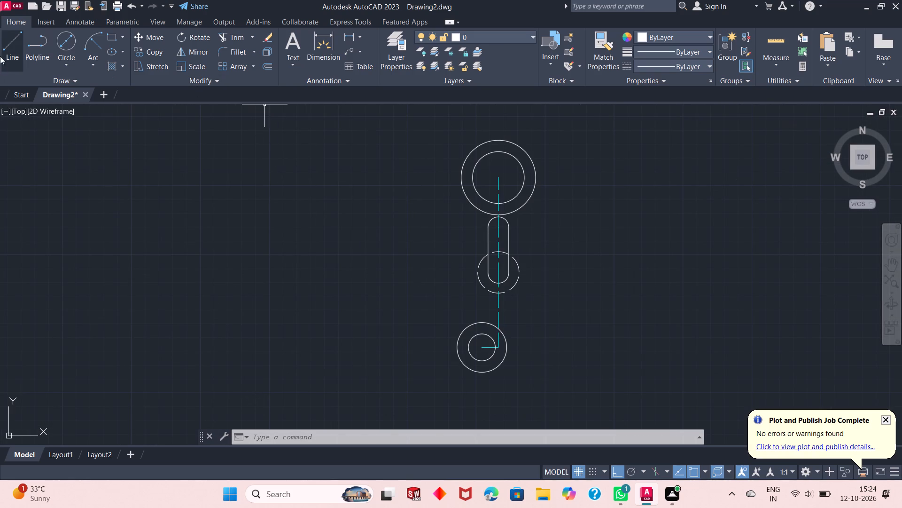
{"action": "left_click", "coordinate": [14, 49]}
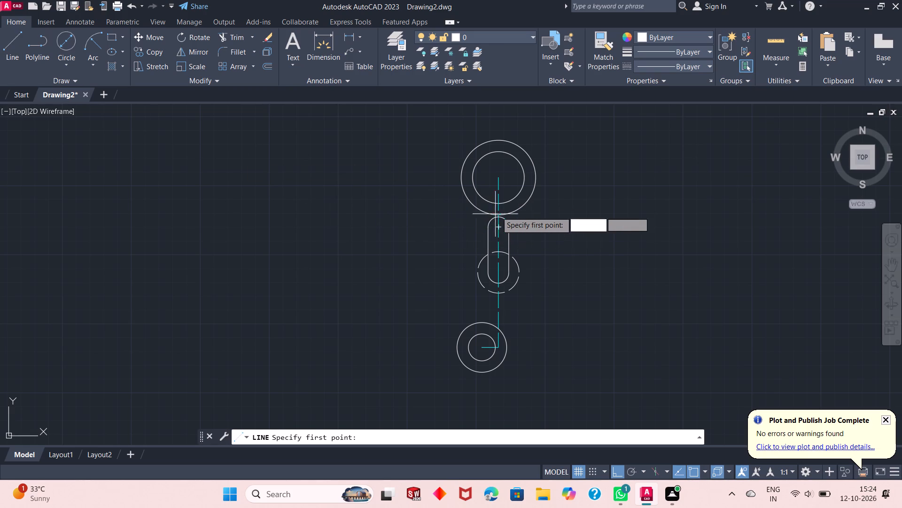
{"action": "left_click", "coordinate": [538, 180]}
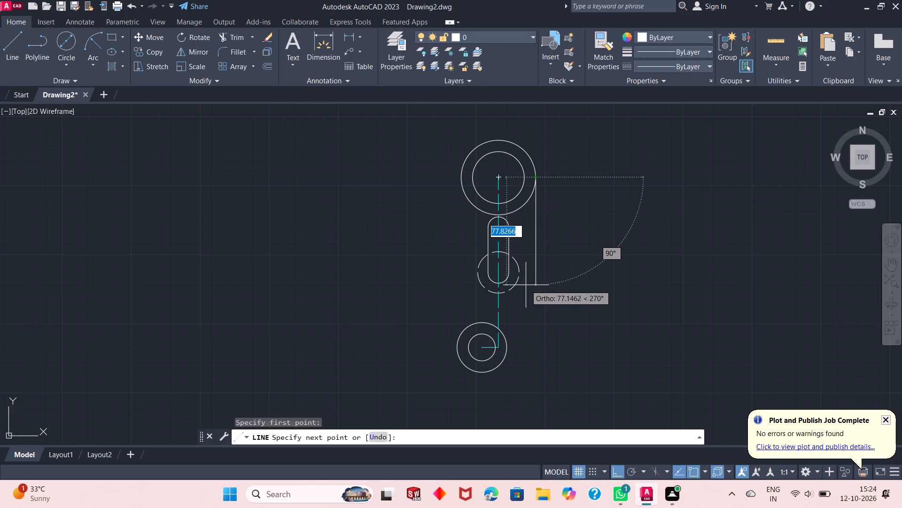
{"action": "key", "text": "F8"}
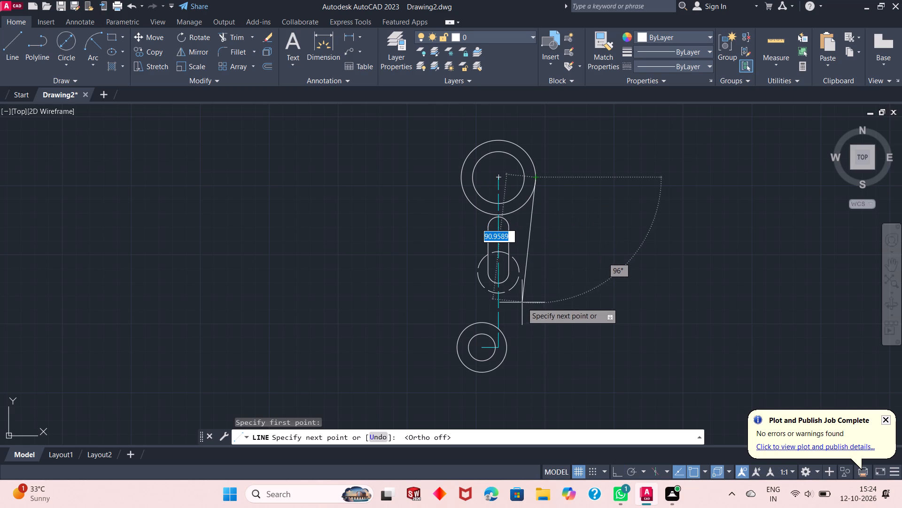
{"action": "left_click", "coordinate": [505, 349]}
{"action": "right_click", "coordinate": [550, 321]}
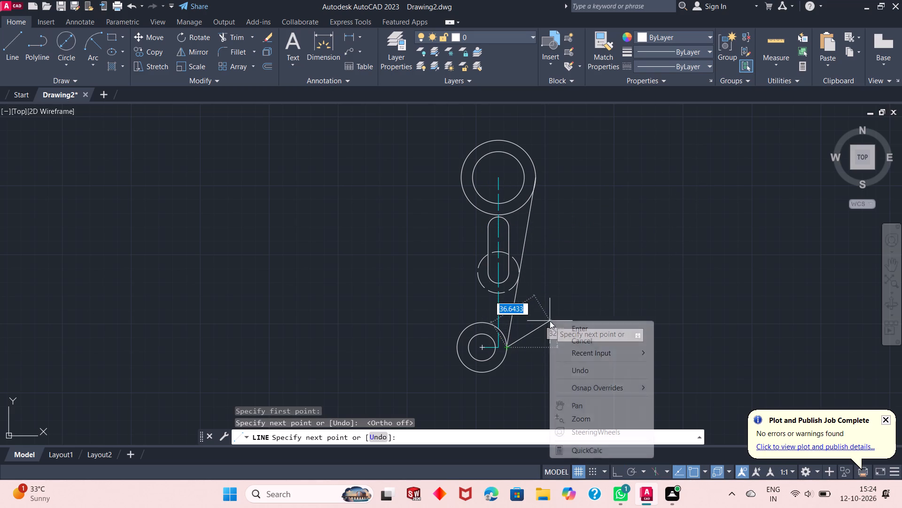
{"action": "left_click", "coordinate": [574, 329]}
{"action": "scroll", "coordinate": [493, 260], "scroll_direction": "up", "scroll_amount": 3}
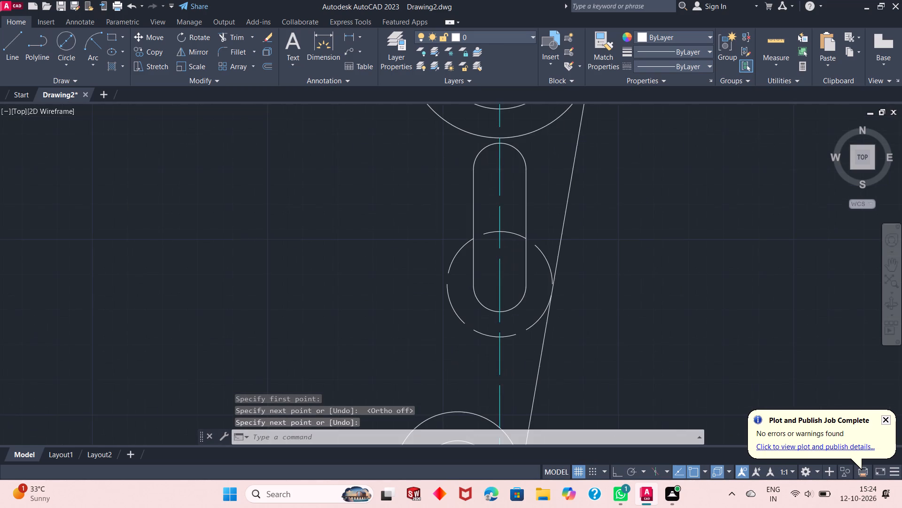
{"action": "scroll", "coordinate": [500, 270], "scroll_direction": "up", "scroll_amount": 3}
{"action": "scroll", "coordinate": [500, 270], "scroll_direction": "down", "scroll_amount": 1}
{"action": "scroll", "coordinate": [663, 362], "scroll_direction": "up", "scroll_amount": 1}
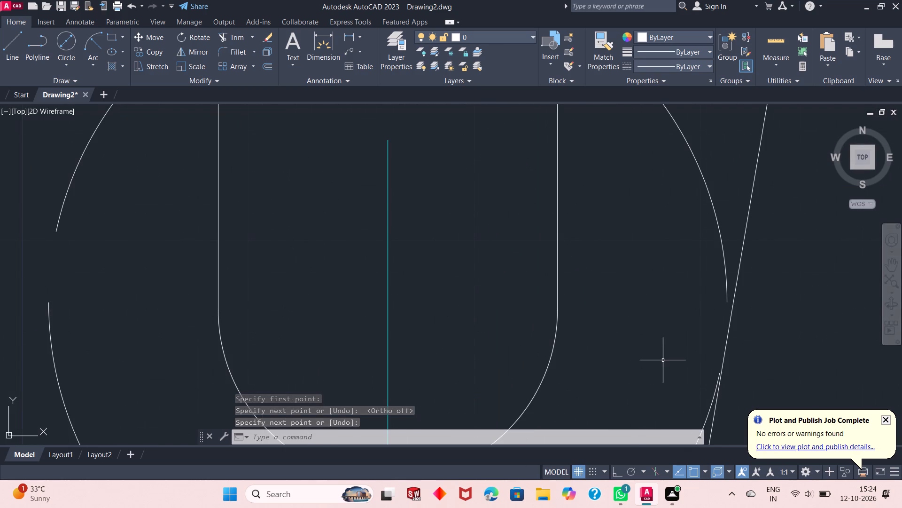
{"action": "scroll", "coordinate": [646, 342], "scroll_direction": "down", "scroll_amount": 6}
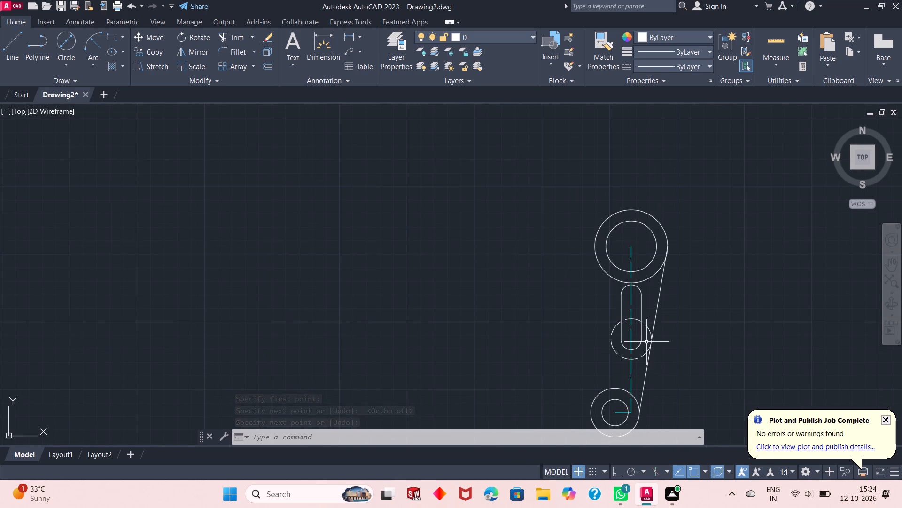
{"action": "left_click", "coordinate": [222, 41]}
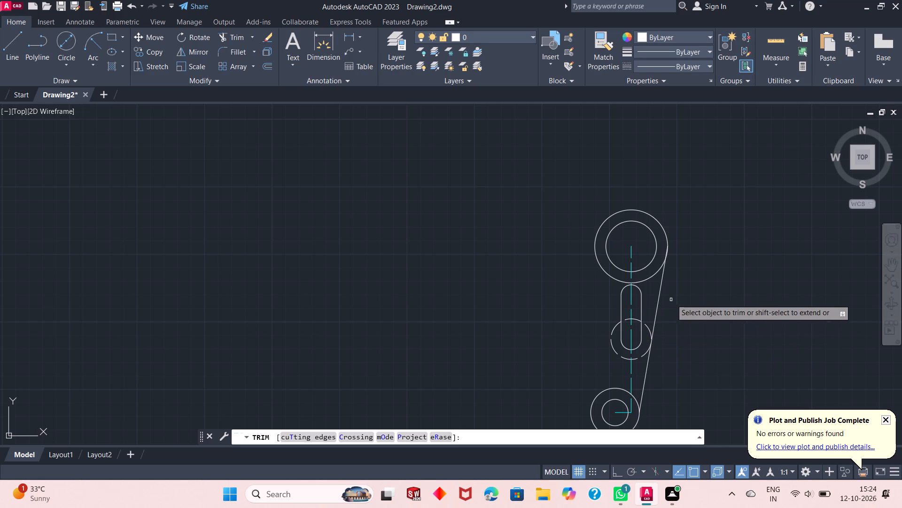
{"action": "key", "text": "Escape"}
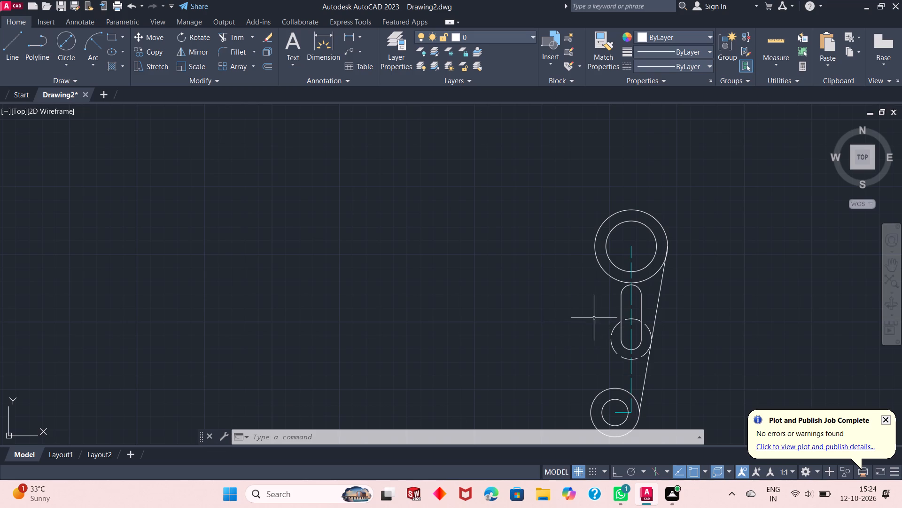
Make Layer3 the current layer.
{"action": "scroll", "coordinate": [571, 307], "scroll_direction": "up", "scroll_amount": 1}
{"action": "scroll", "coordinate": [738, 307], "scroll_direction": "down", "scroll_amount": 2}
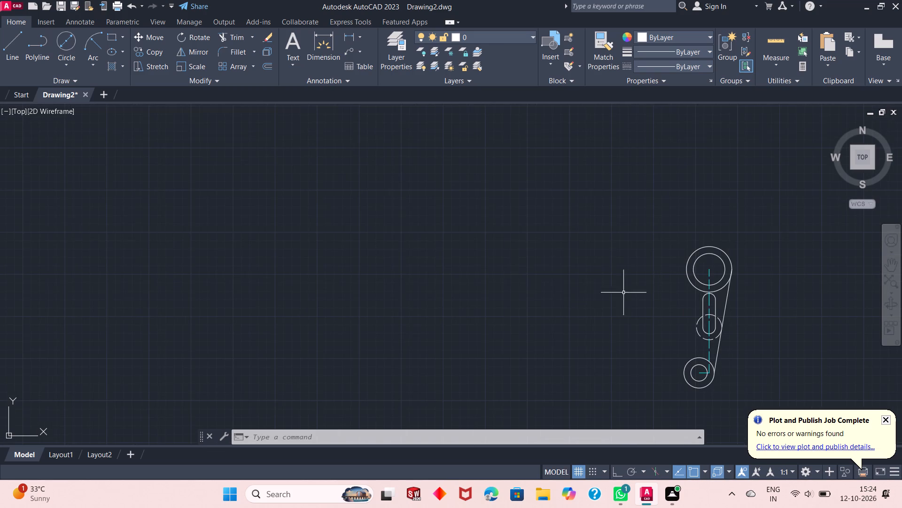
{"action": "scroll", "coordinate": [393, 250], "scroll_direction": "down", "scroll_amount": 1}
{"action": "scroll", "coordinate": [619, 295], "scroll_direction": "up", "scroll_amount": 1}
{"action": "scroll", "coordinate": [559, 273], "scroll_direction": "up", "scroll_amount": 1}
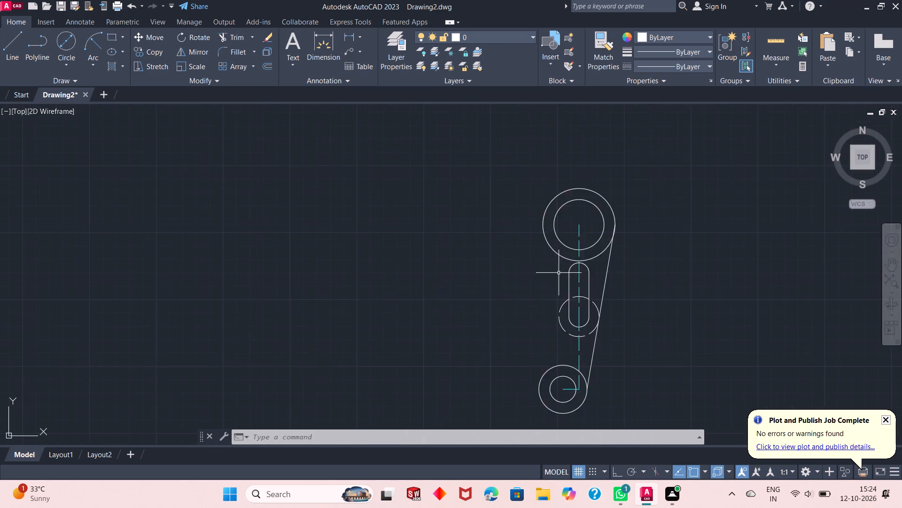
{"action": "scroll", "coordinate": [559, 273], "scroll_direction": "up", "scroll_amount": 1}
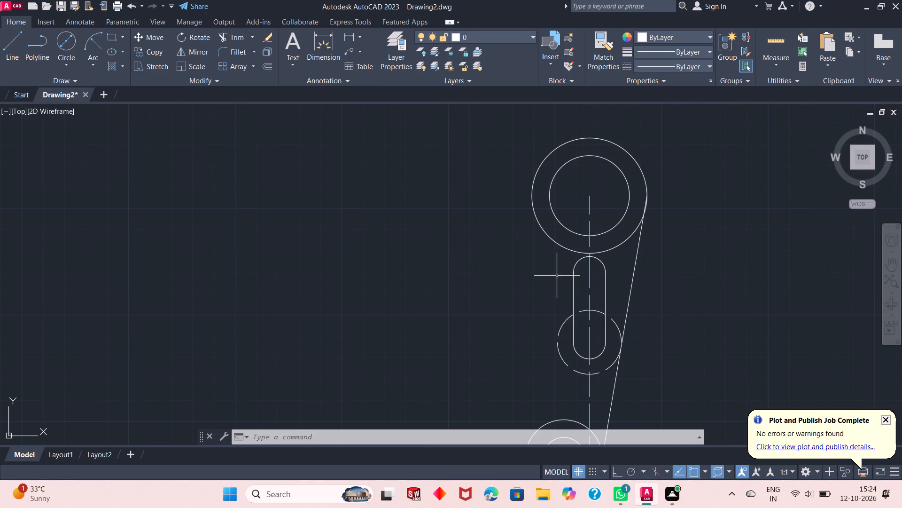
{"action": "left_click", "coordinate": [503, 37]}
{"action": "left_click", "coordinate": [495, 89]}
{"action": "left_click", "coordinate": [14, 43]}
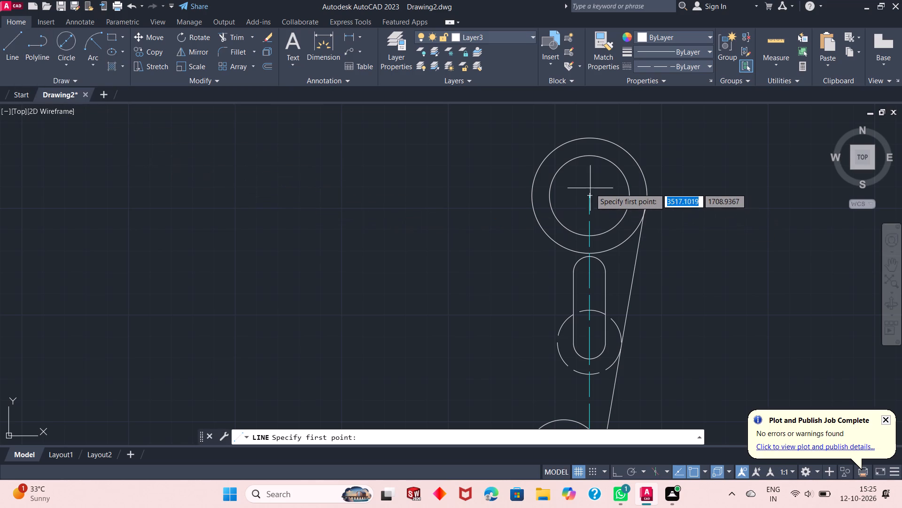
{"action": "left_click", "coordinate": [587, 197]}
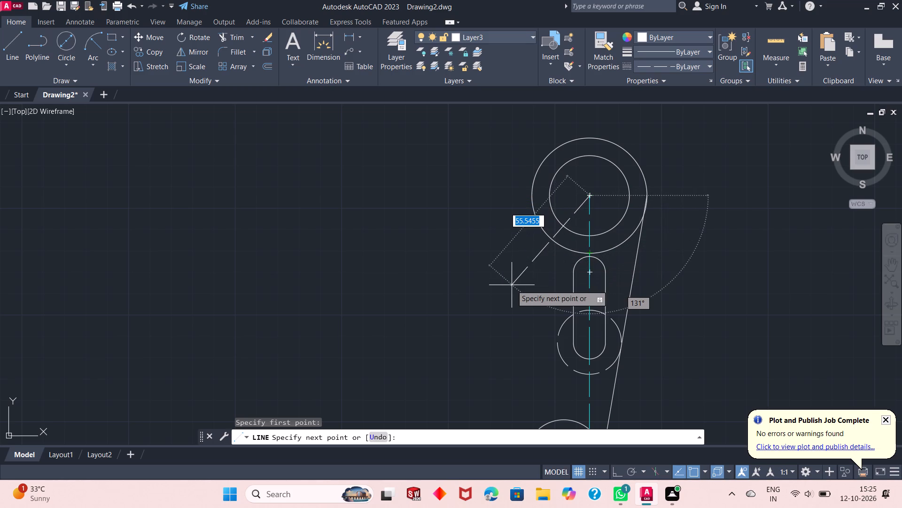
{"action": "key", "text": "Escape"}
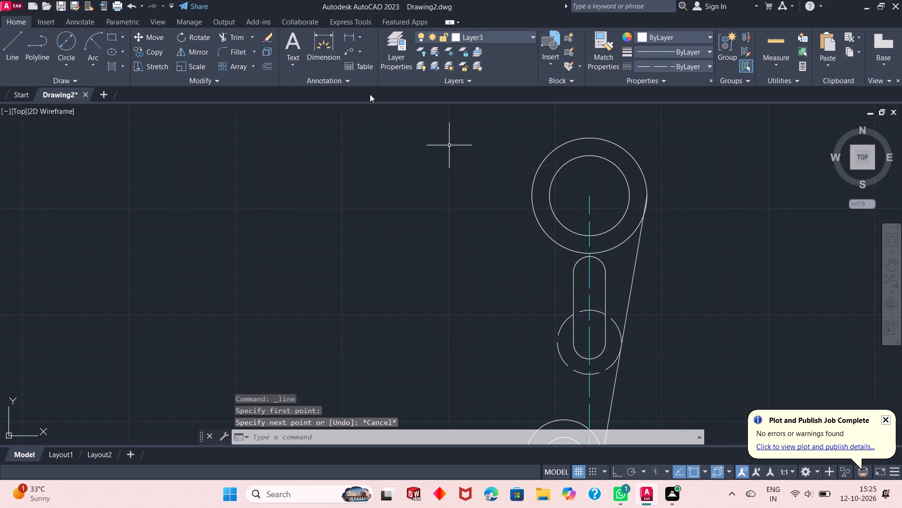
Draw a dashed circle of radius 48 on Layer3, centred on the upper concentric circles.
{"action": "left_click", "coordinate": [56, 38]}
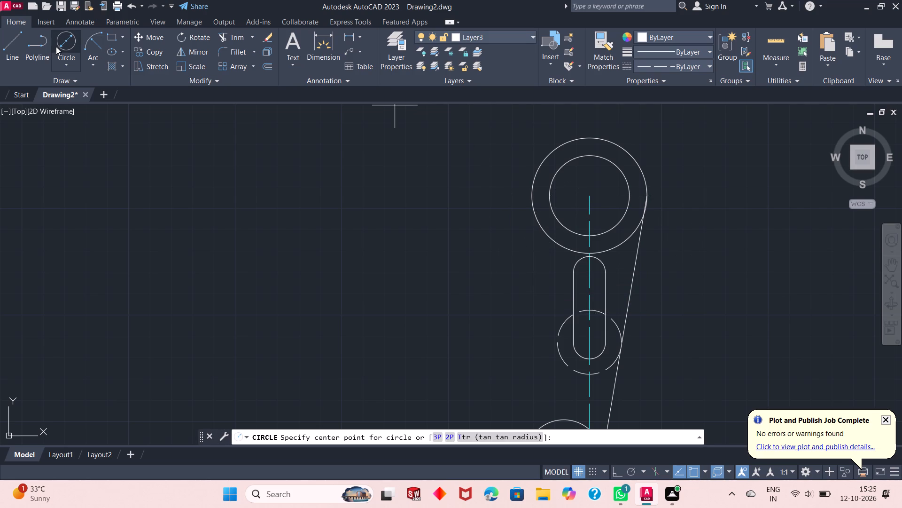
{"action": "left_click", "coordinate": [54, 64]}
{"action": "left_click", "coordinate": [69, 77]}
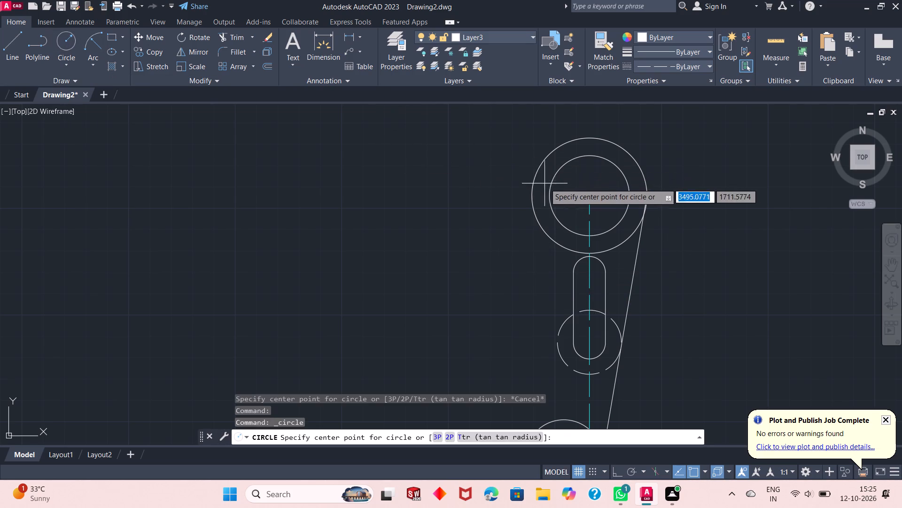
{"action": "left_click", "coordinate": [591, 194]}
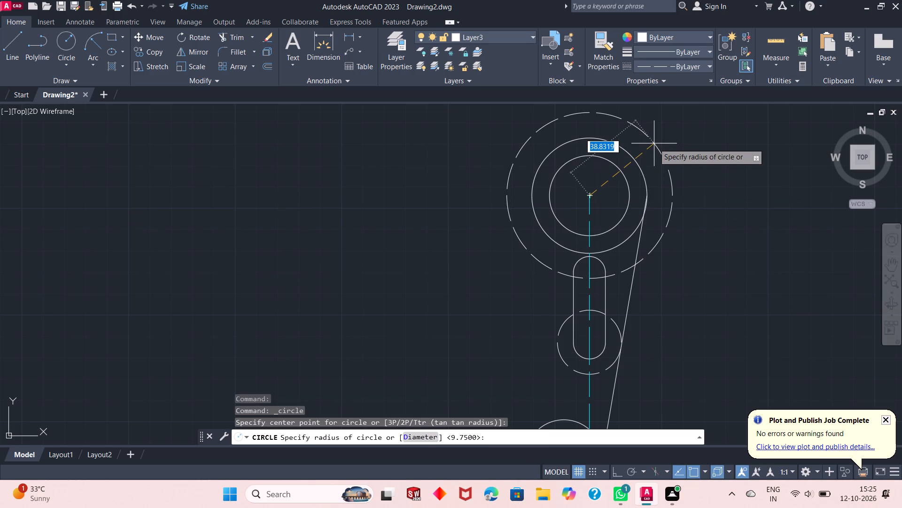
{"action": "type", "text": "48"}
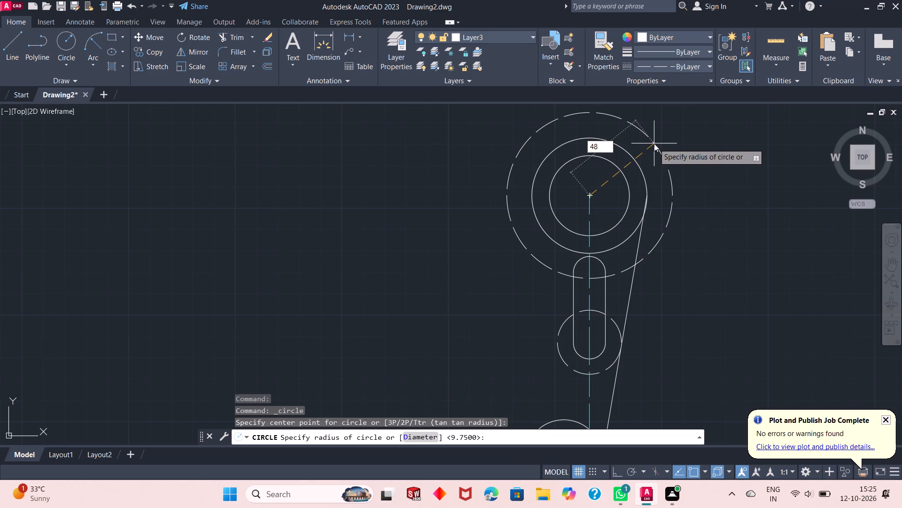
{"action": "key", "text": "Return"}
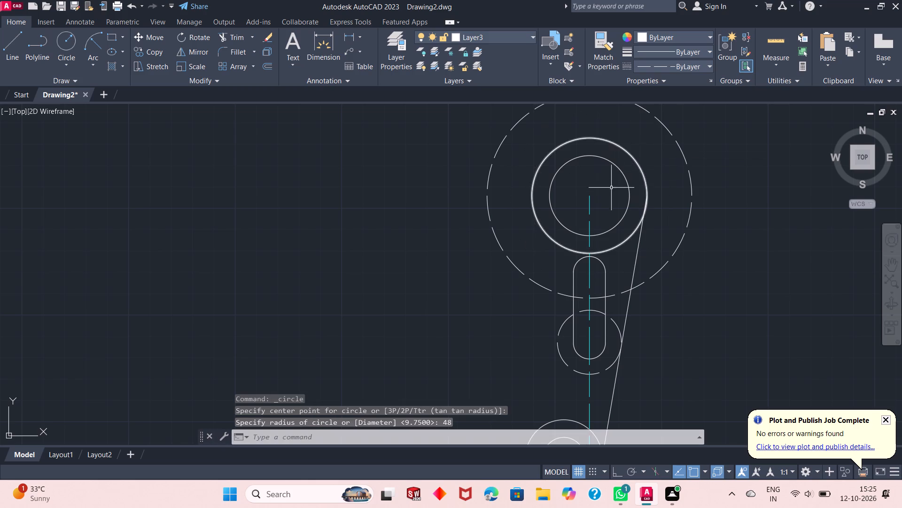
On Layer1, draw a line about 94 long from the upper circles' centre, running down-left at a 120° angle.
{"action": "scroll", "coordinate": [610, 182], "scroll_direction": "down", "scroll_amount": 2}
{"action": "scroll", "coordinate": [613, 189], "scroll_direction": "up", "scroll_amount": 1}
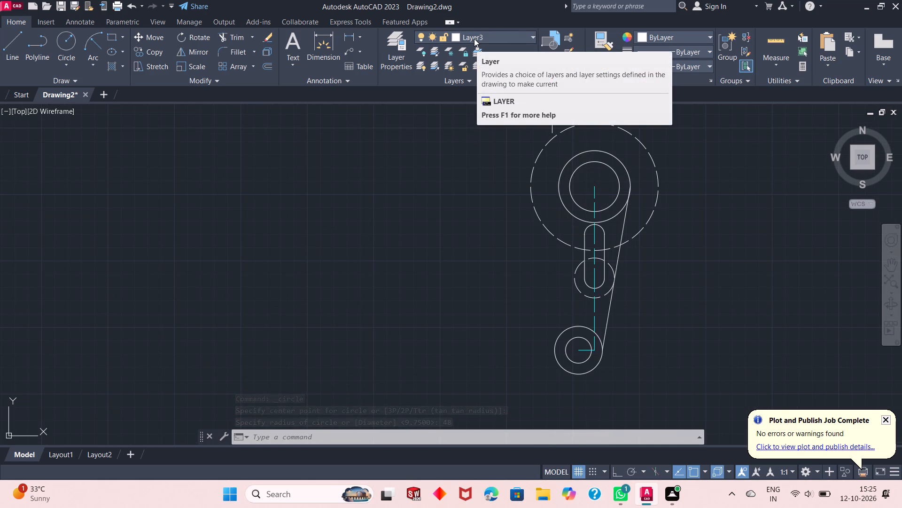
{"action": "left_click", "coordinate": [501, 39]}
{"action": "left_click", "coordinate": [504, 67]}
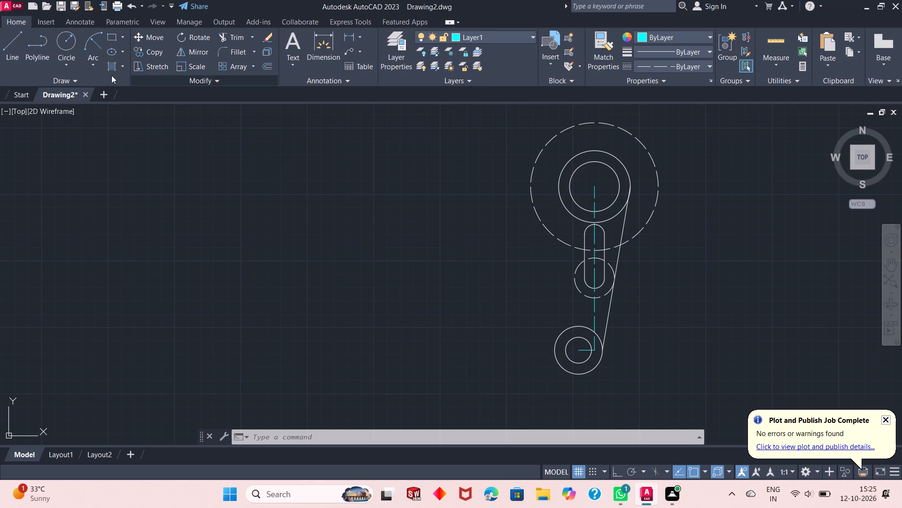
{"action": "left_click", "coordinate": [14, 51]}
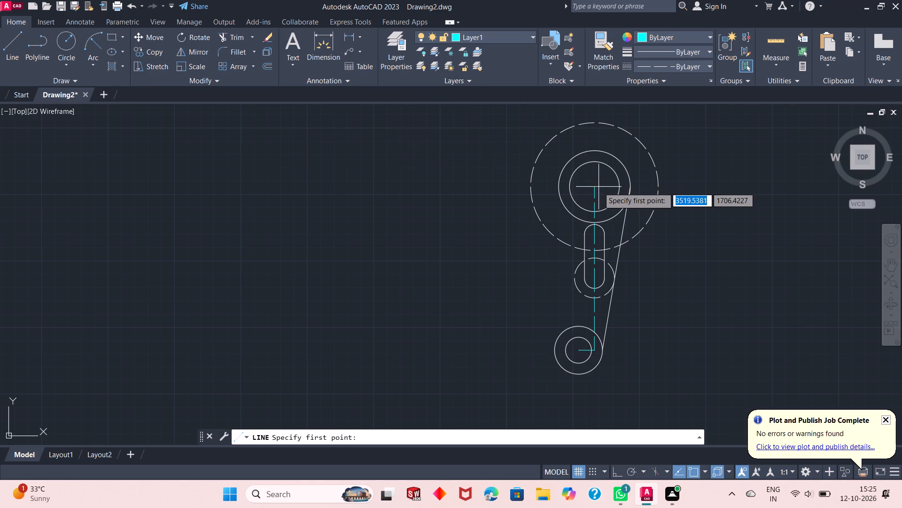
{"action": "left_click", "coordinate": [597, 188]}
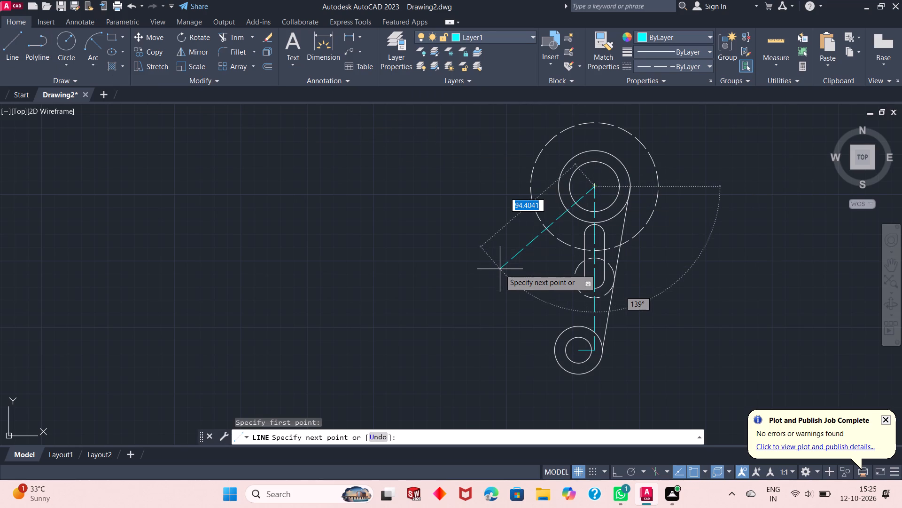
{"action": "key", "text": "Tab"}
{"action": "type", "text": "120"}
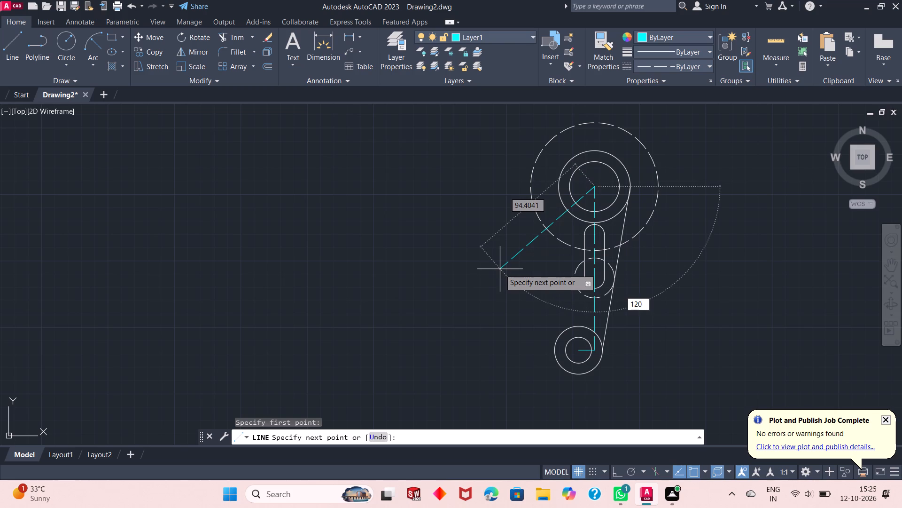
{"action": "key", "text": "Return"}
{"action": "key", "text": "Return"}
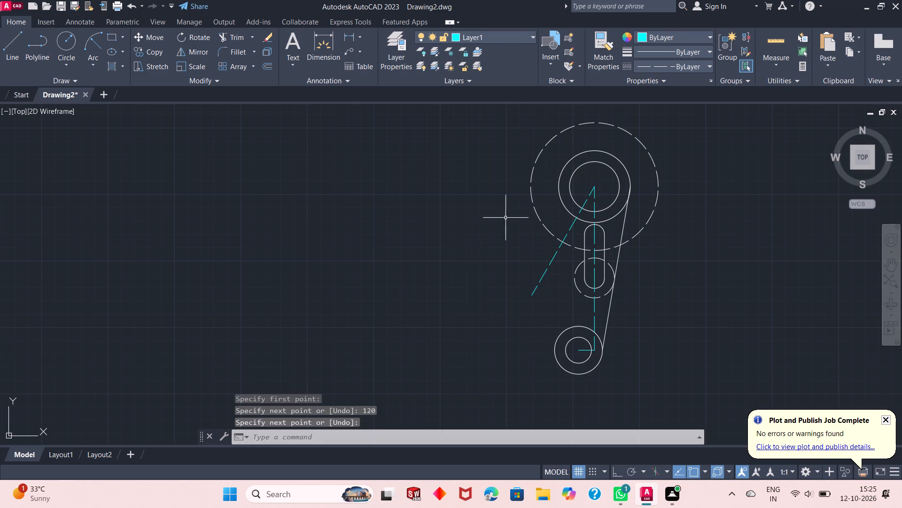
Draw a second Layer1 line about 100 long from the upper circles' centre, running down-left at a 150° angle.
{"action": "right_click", "coordinate": [447, 185]}
{"action": "left_click", "coordinate": [474, 191]}
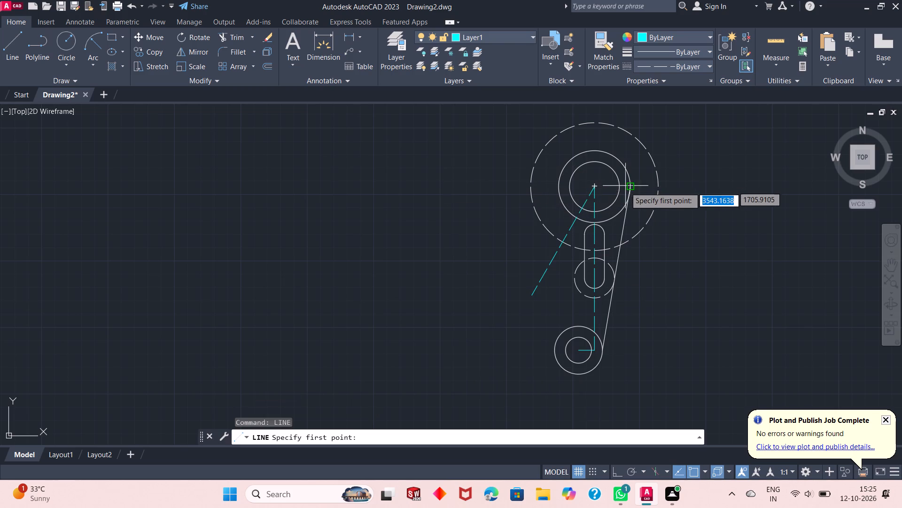
{"action": "left_click", "coordinate": [592, 189]}
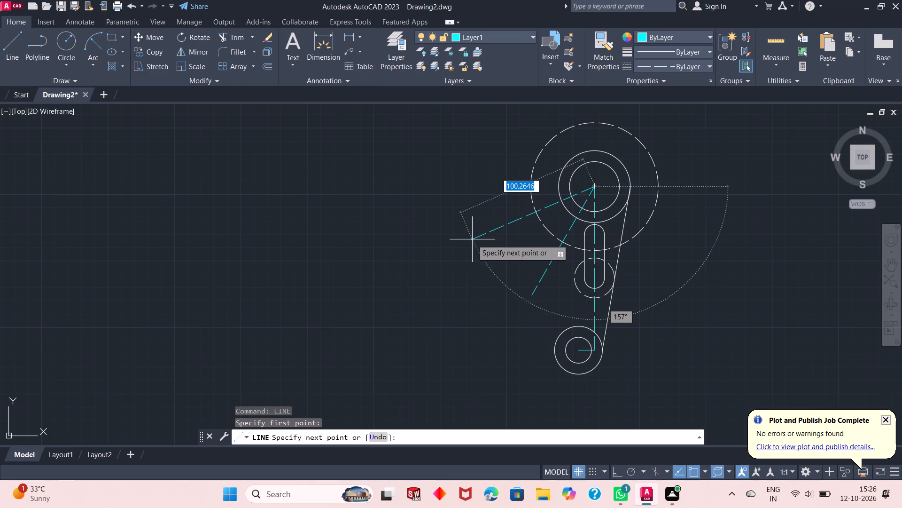
{"action": "key", "text": "Tab"}
{"action": "type", "text": "150"}
{"action": "key", "text": "Return"}
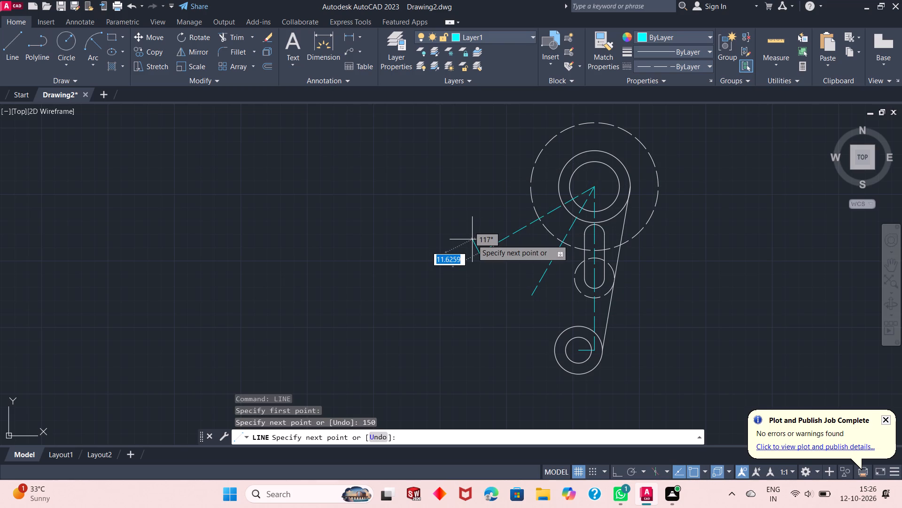
{"action": "right_click", "coordinate": [472, 239]}
{"action": "left_click", "coordinate": [476, 244]}
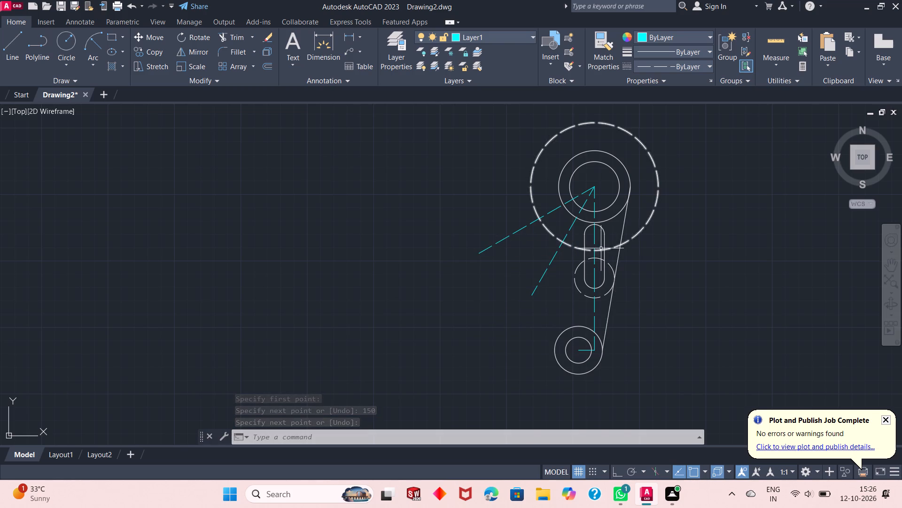
On layer 0, draw a circle of radius 6 where the 120° line crosses the radius 48 dashed circle.
{"action": "scroll", "coordinate": [595, 246], "scroll_direction": "up", "scroll_amount": 2}
{"action": "scroll", "coordinate": [595, 246], "scroll_direction": "down", "scroll_amount": 1}
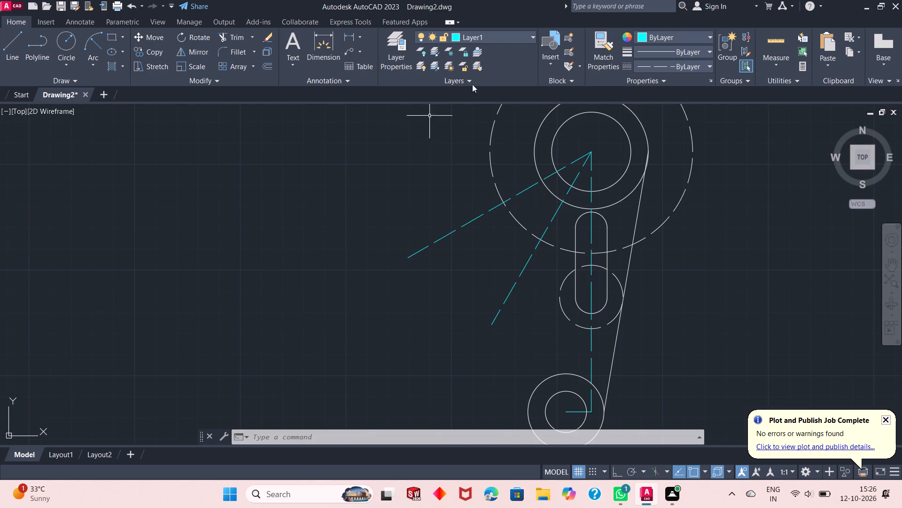
{"action": "left_click", "coordinate": [508, 34]}
{"action": "left_click", "coordinate": [508, 45]}
{"action": "left_click", "coordinate": [508, 49]}
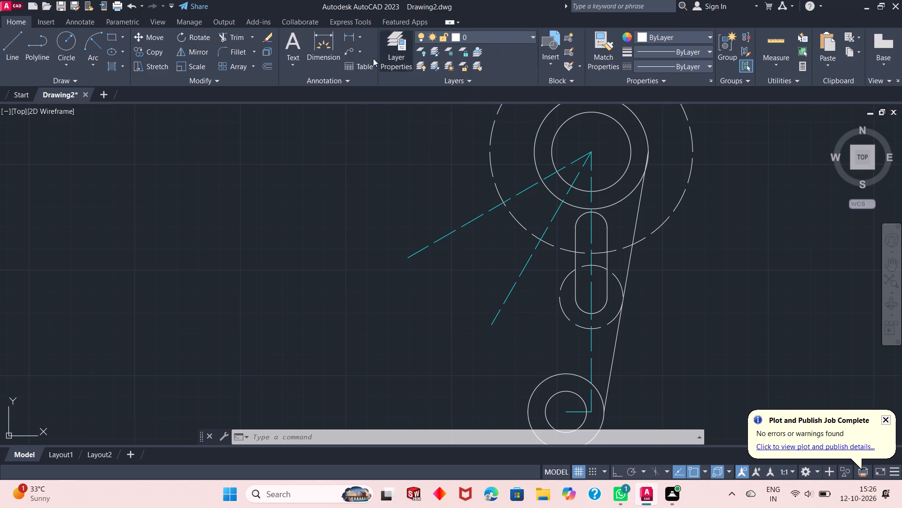
{"action": "left_click", "coordinate": [72, 39]}
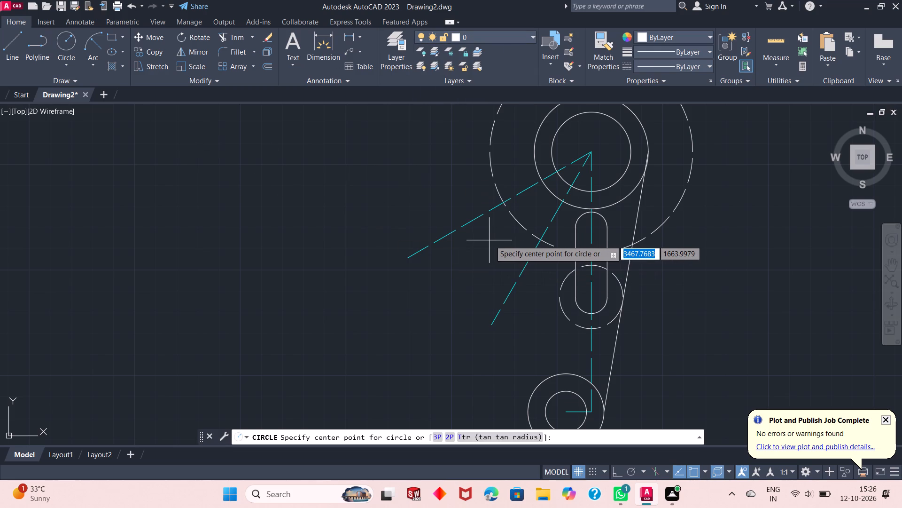
{"action": "left_click", "coordinate": [538, 242]}
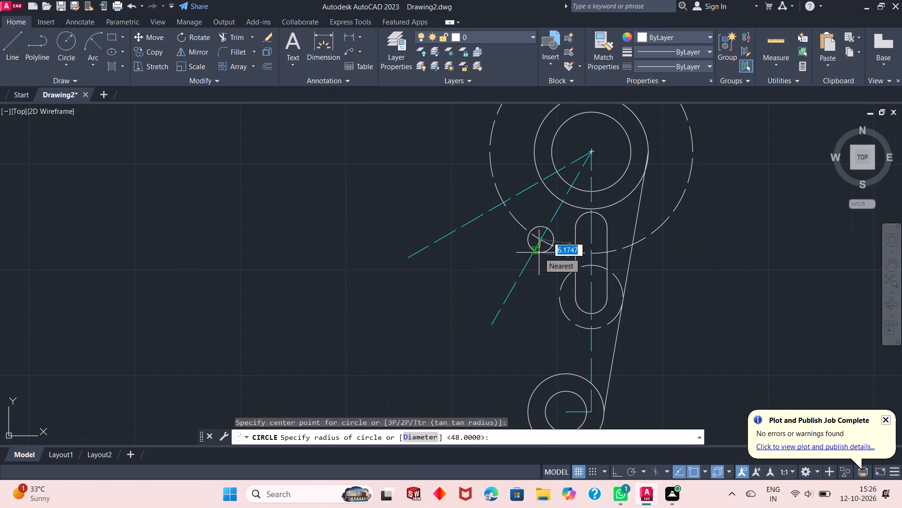
{"action": "key", "text": "6"}
{"action": "key", "text": "Return"}
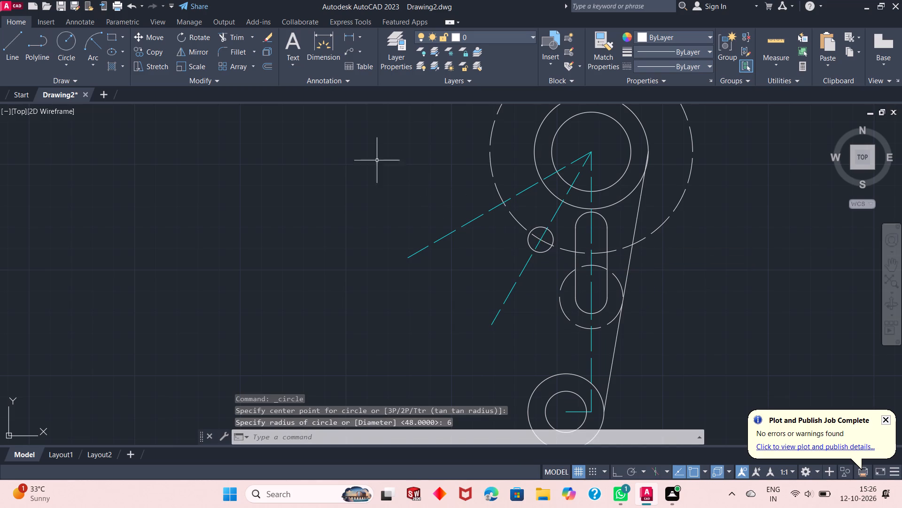
Draw a circle of radius 6 where the 150° line crosses the radius 48 dashed circle.
{"action": "right_click", "coordinate": [368, 155]}
{"action": "left_click", "coordinate": [397, 161]}
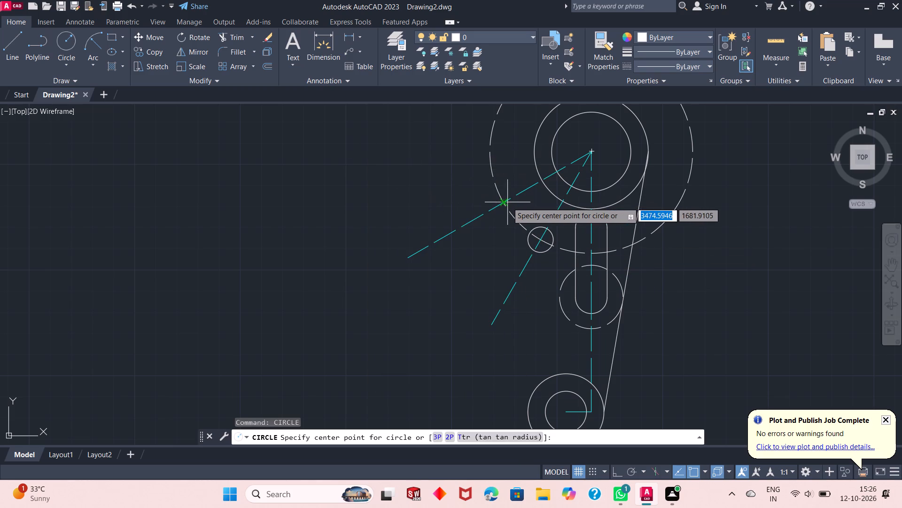
{"action": "left_click", "coordinate": [507, 202]}
{"action": "key", "text": "6"}
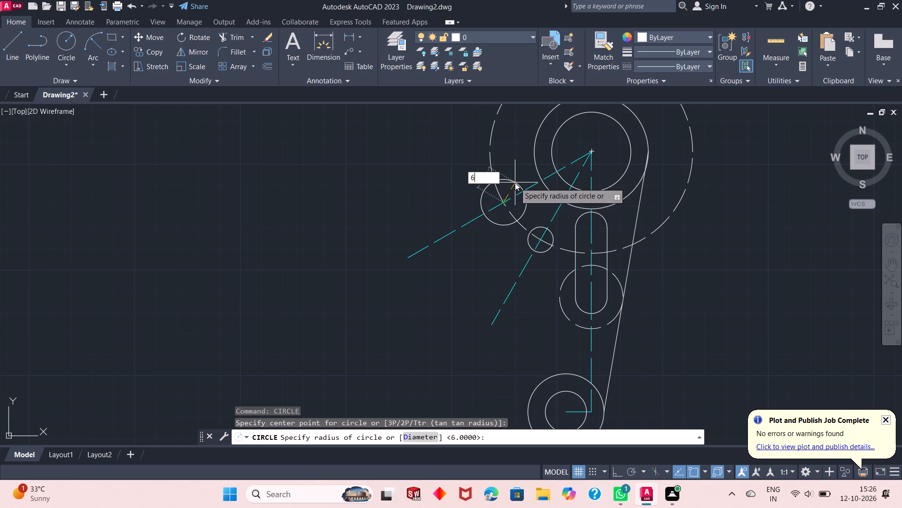
{"action": "key", "text": "Return"}
Draw a circle of radius 15 concentric with the small circle on the 150° line.
{"action": "right_click", "coordinate": [337, 148]}
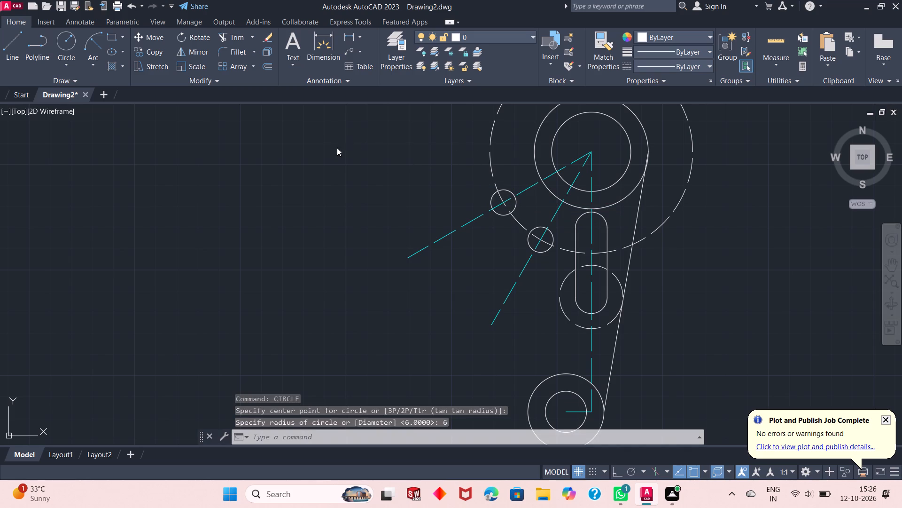
{"action": "left_click", "coordinate": [351, 153]}
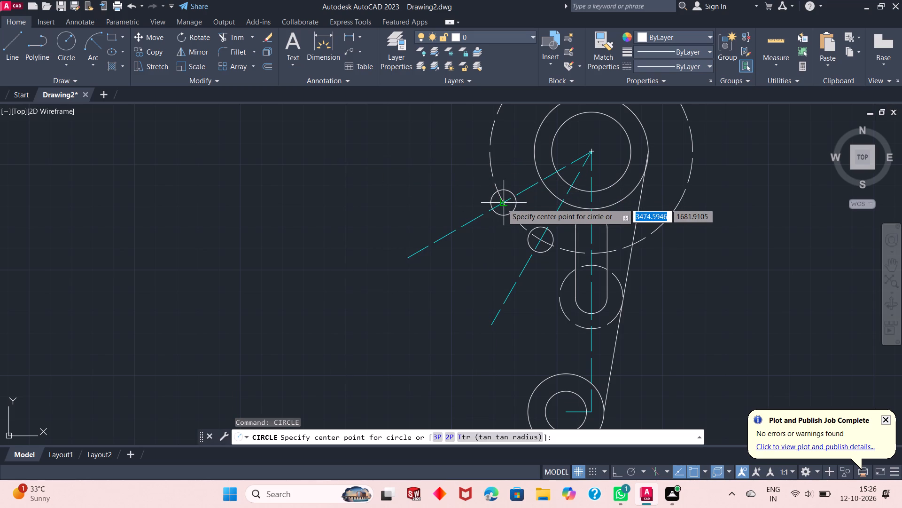
{"action": "left_click", "coordinate": [502, 203]}
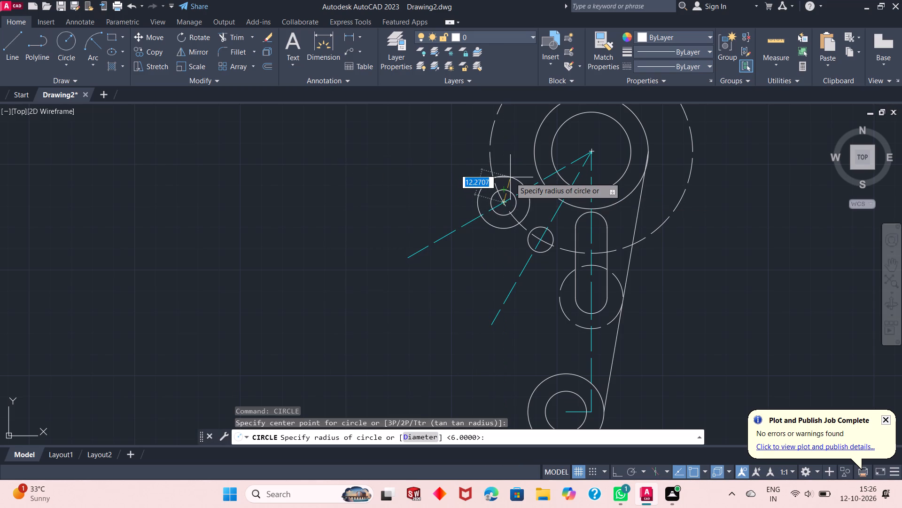
{"action": "type", "text": "15"}
{"action": "key", "text": "Return"}
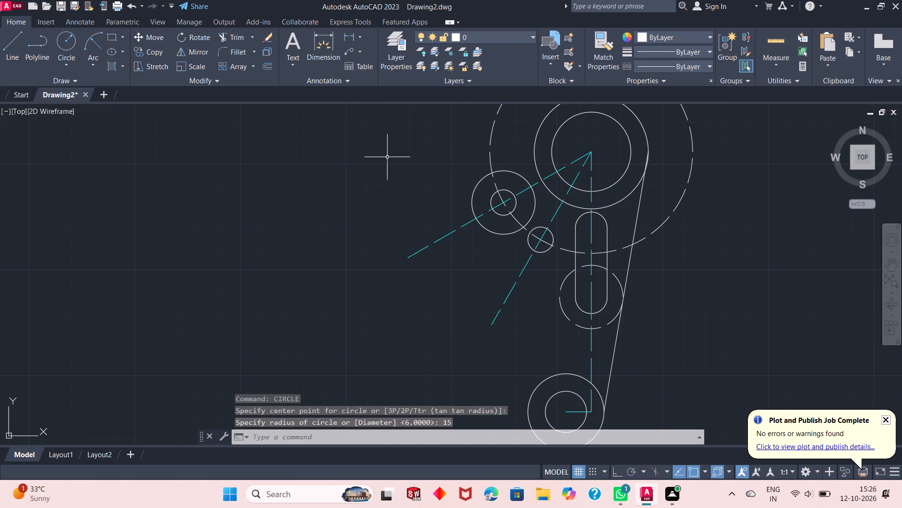
Draw a circle of radius 15 concentric with the small circle on the 120° line.
{"action": "right_click", "coordinate": [381, 153]}
{"action": "left_click", "coordinate": [399, 159]}
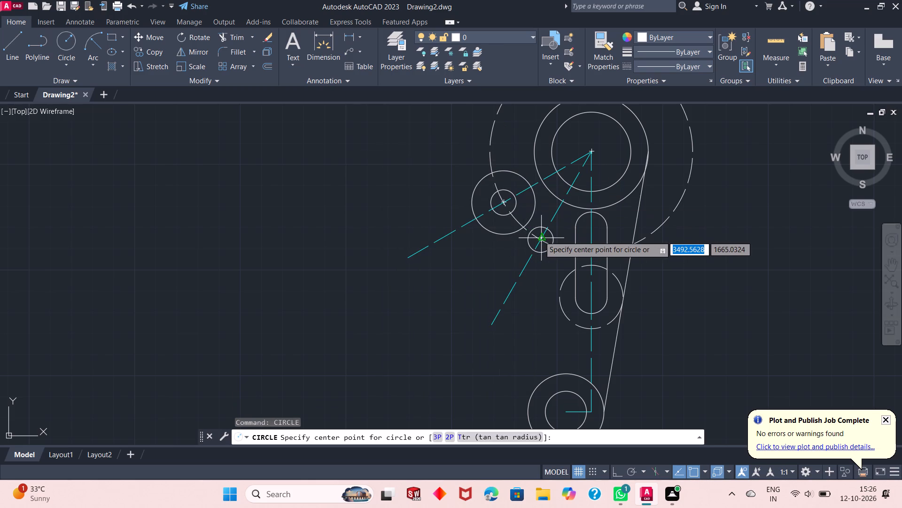
{"action": "scroll", "coordinate": [539, 239], "scroll_direction": "up", "scroll_amount": 2}
{"action": "left_click", "coordinate": [538, 241]}
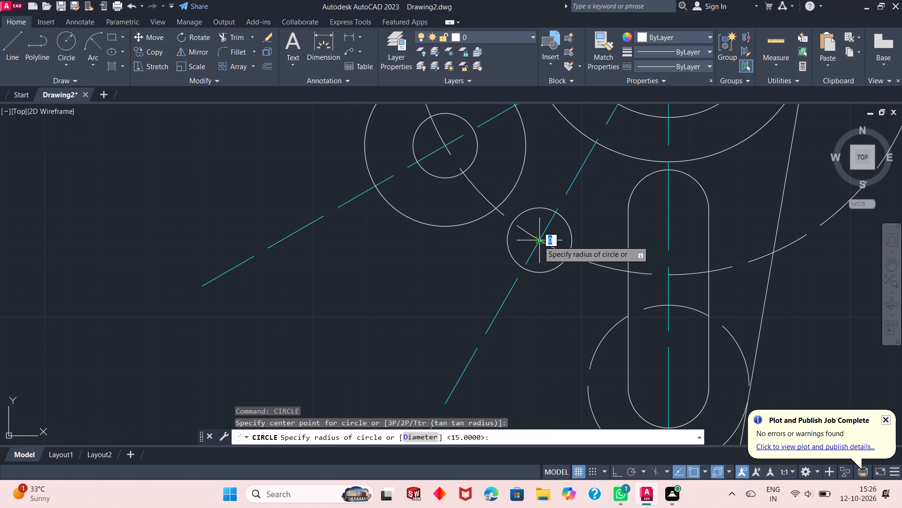
{"action": "type", "text": "15"}
{"action": "key", "text": "Return"}
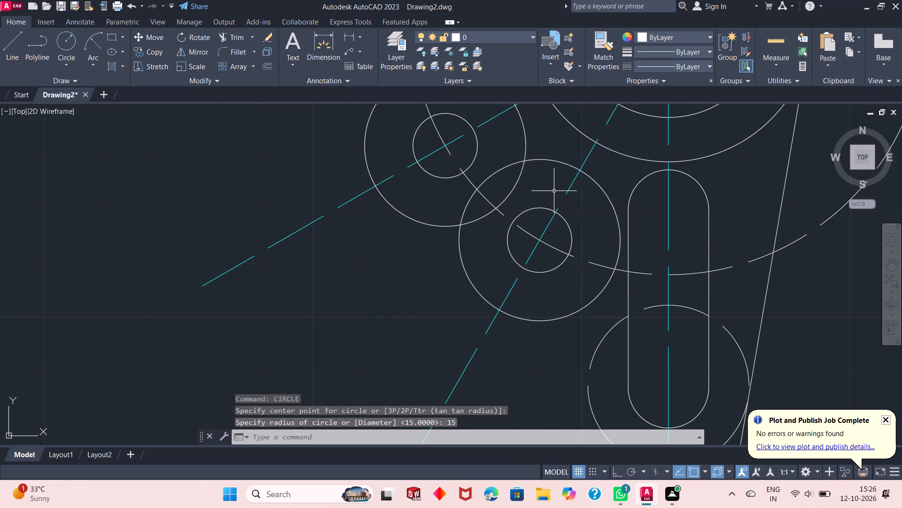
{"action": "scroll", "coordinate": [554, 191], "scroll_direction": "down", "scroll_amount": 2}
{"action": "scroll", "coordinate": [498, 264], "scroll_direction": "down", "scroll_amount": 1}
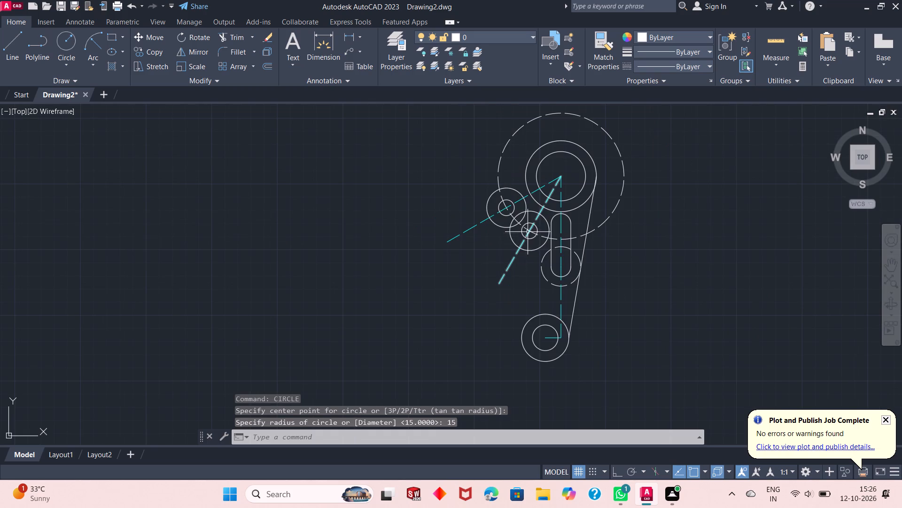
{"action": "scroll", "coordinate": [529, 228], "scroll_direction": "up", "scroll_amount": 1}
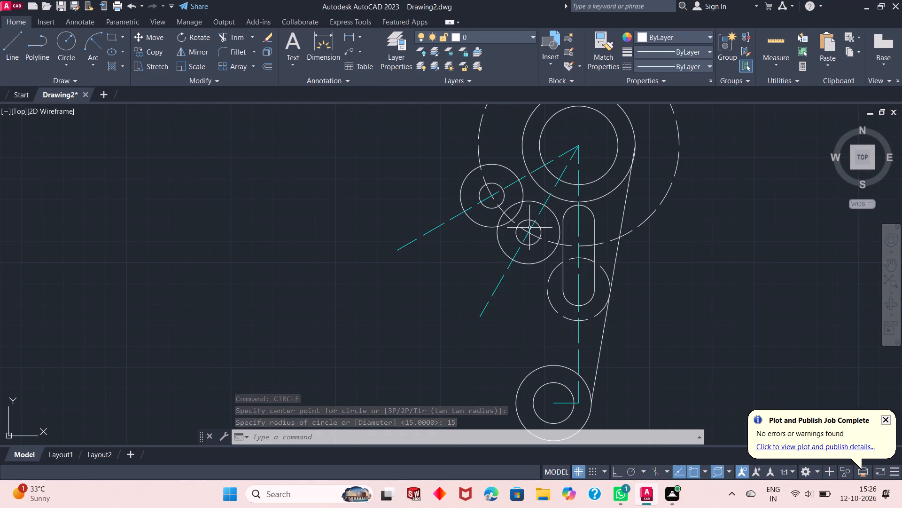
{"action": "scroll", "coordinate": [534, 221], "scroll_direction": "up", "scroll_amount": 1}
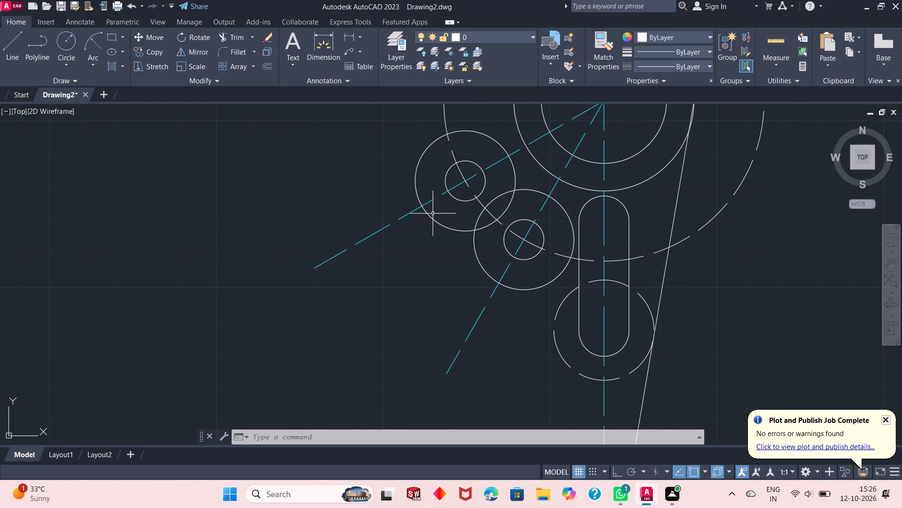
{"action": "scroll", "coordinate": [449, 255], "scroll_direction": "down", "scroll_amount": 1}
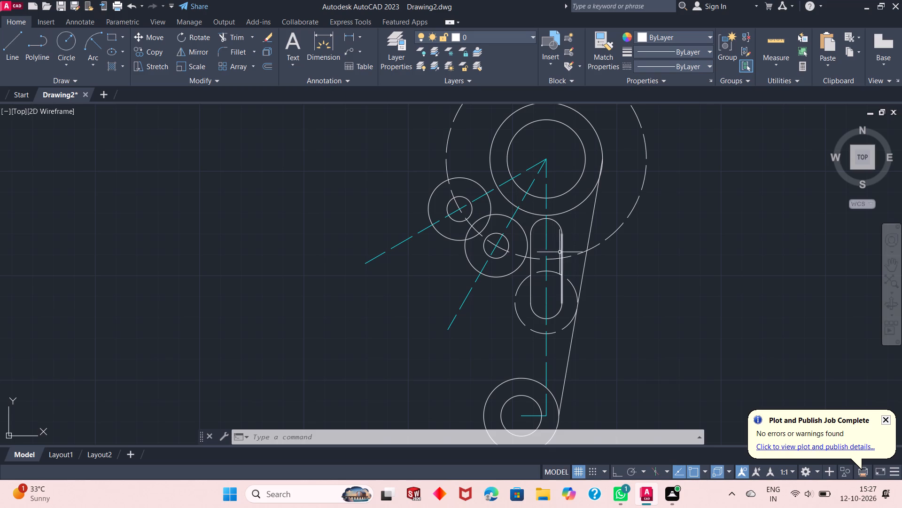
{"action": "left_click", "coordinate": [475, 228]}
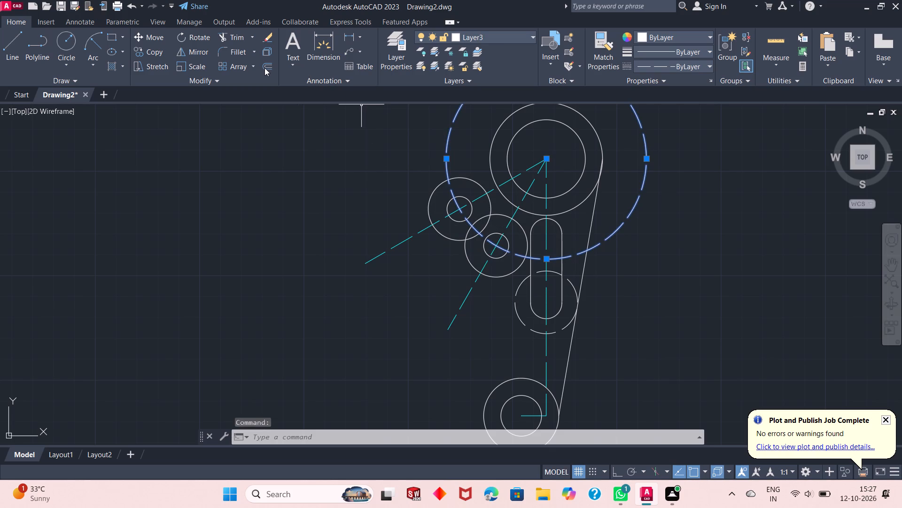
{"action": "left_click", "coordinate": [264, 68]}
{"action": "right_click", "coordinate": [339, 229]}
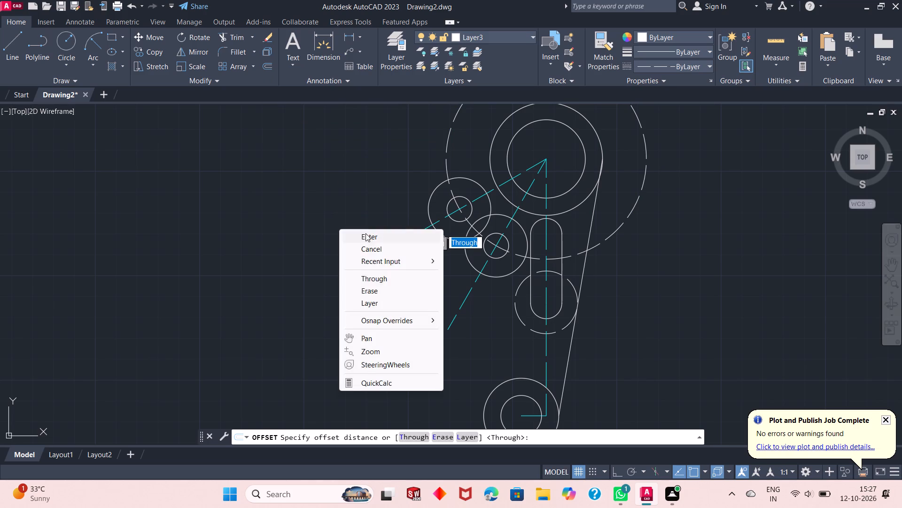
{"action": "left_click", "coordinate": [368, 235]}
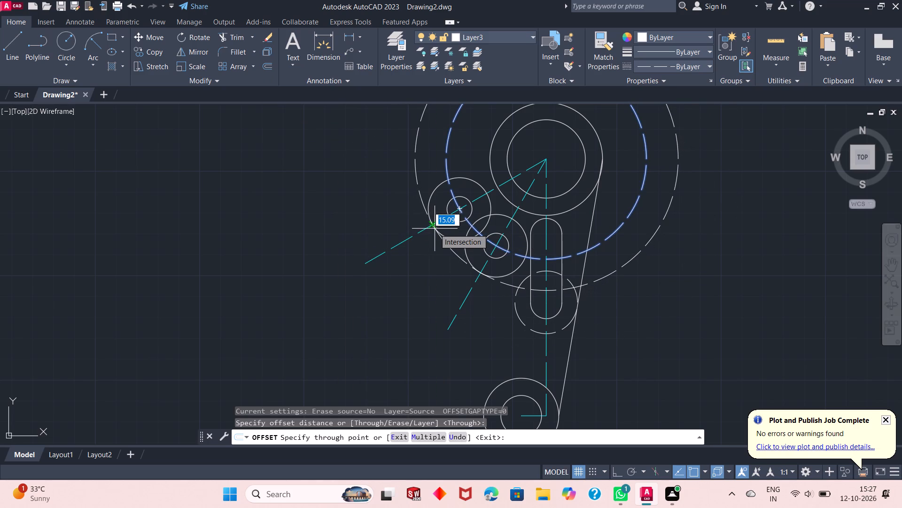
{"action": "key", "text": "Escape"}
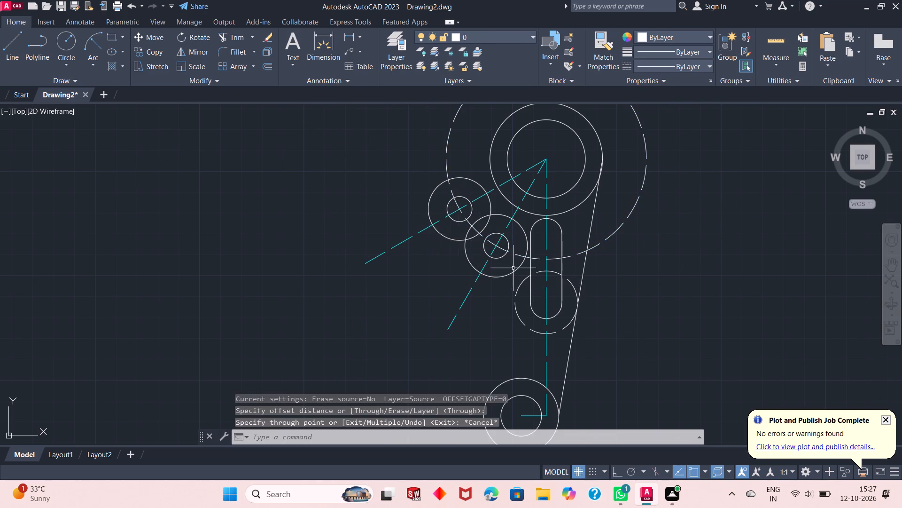
Trim the radius 48 dashed circle to the arc running from the upper radius 15 circle to the vertical slot's centreline.
{"action": "scroll", "coordinate": [513, 278], "scroll_direction": "down", "scroll_amount": 1}
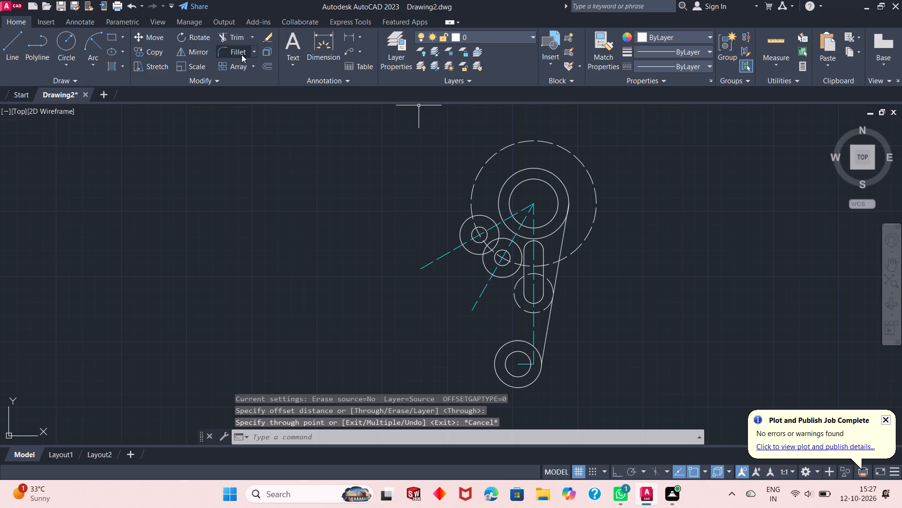
{"action": "left_click", "coordinate": [231, 38]}
{"action": "left_click", "coordinate": [490, 158]}
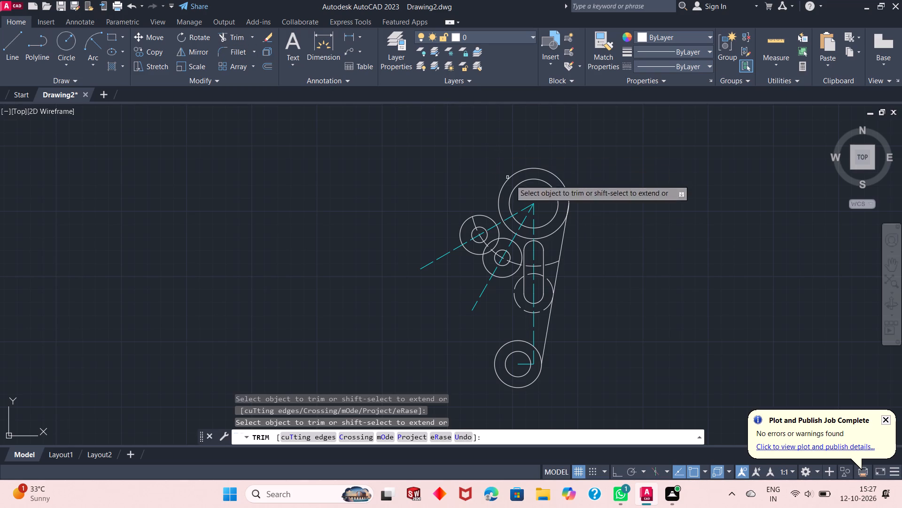
{"action": "left_click", "coordinate": [553, 264]}
{"action": "scroll", "coordinate": [546, 265], "scroll_direction": "up", "scroll_amount": 2}
{"action": "left_click", "coordinate": [525, 267]}
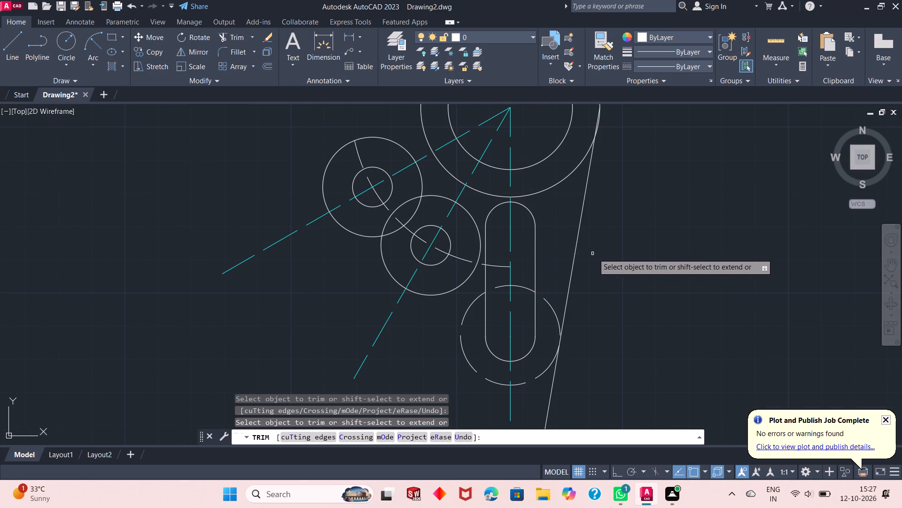
{"action": "right_click", "coordinate": [606, 250]}
{"action": "left_click", "coordinate": [610, 256]}
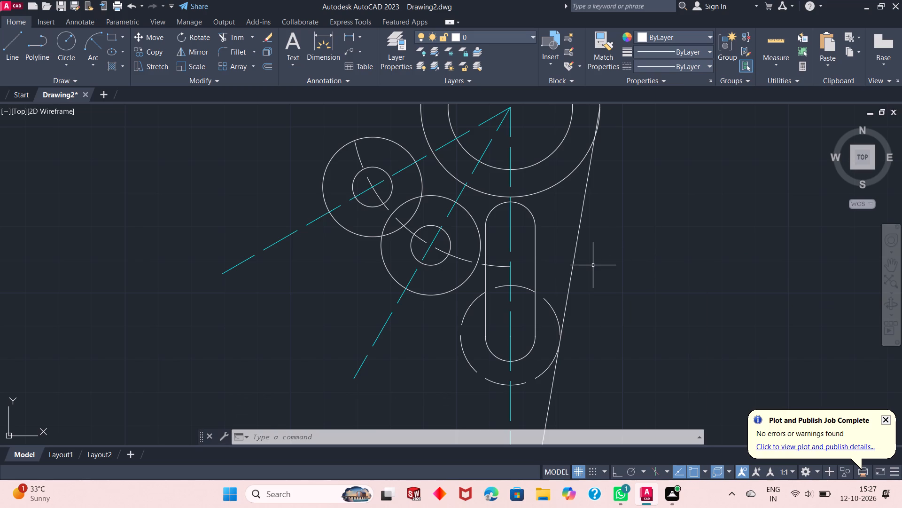
Trim the remaining piece of the dashed arc inside the vertical slot back to the slot's near side.
{"action": "scroll", "coordinate": [593, 265], "scroll_direction": "down", "scroll_amount": 1}
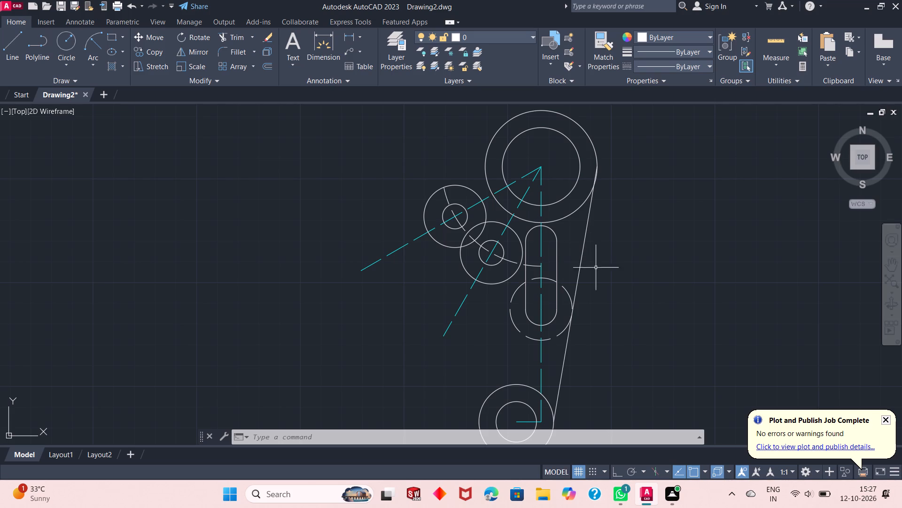
{"action": "scroll", "coordinate": [596, 272], "scroll_direction": "down", "scroll_amount": 1}
{"action": "scroll", "coordinate": [554, 269], "scroll_direction": "up", "scroll_amount": 2}
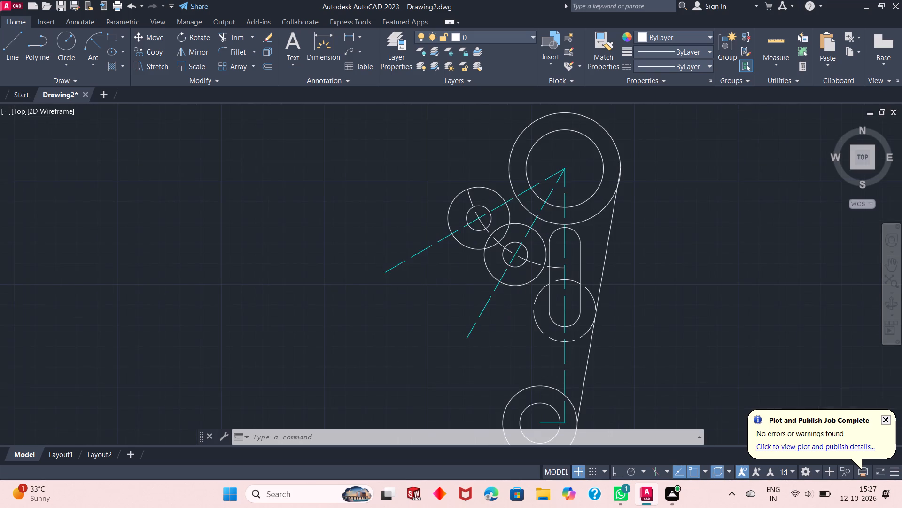
{"action": "left_click", "coordinate": [240, 37]}
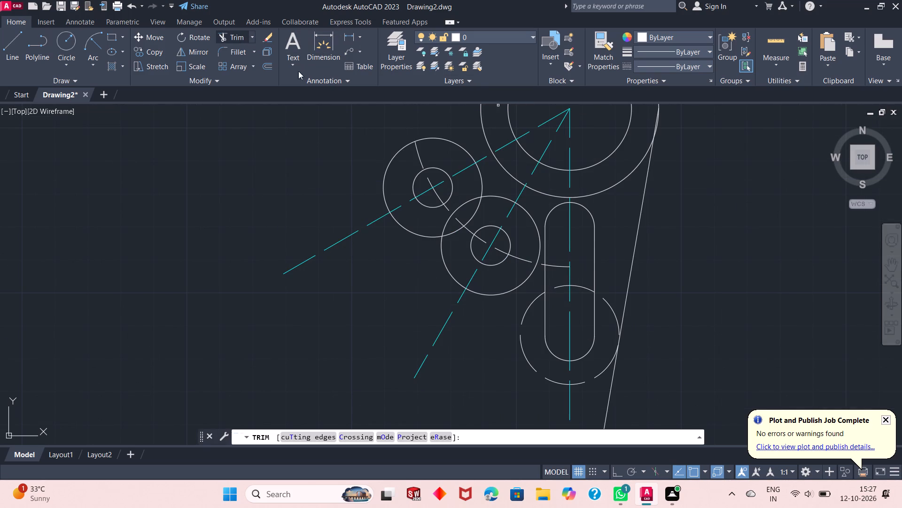
{"action": "left_click", "coordinate": [554, 265]}
{"action": "right_click", "coordinate": [729, 229]}
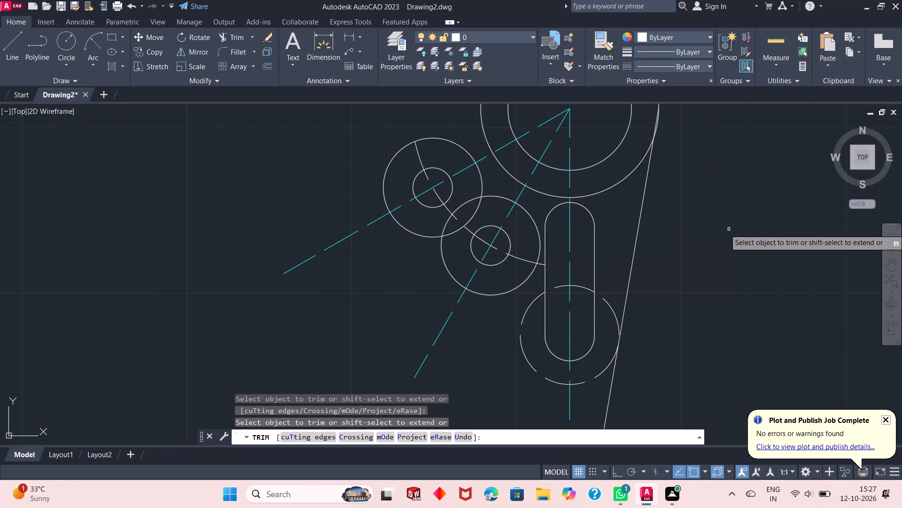
{"action": "left_click", "coordinate": [737, 235]}
{"action": "scroll", "coordinate": [542, 199], "scroll_direction": "down", "scroll_amount": 1}
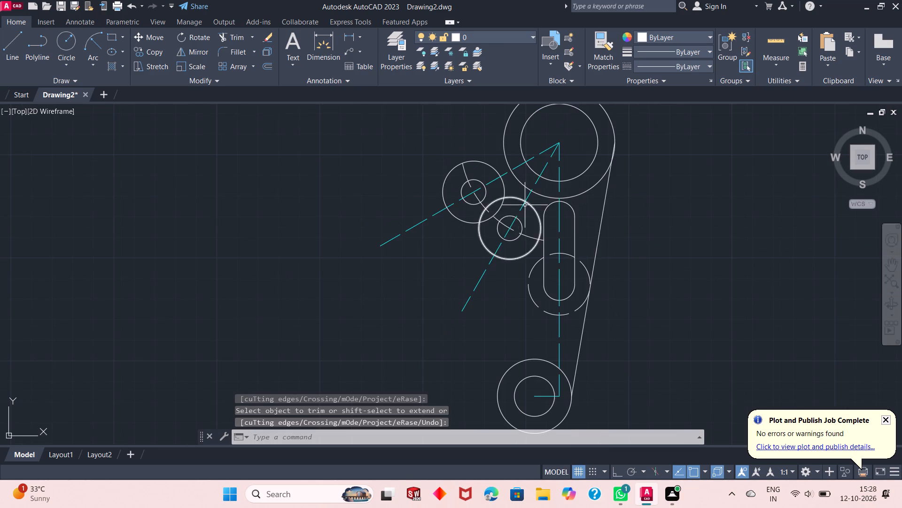
Offset the dashed arc outward through the radius 6 circle's outer edge, and that copy through the radius 15 circle's outer edge, on the 150° line.
{"action": "left_click", "coordinate": [265, 65]}
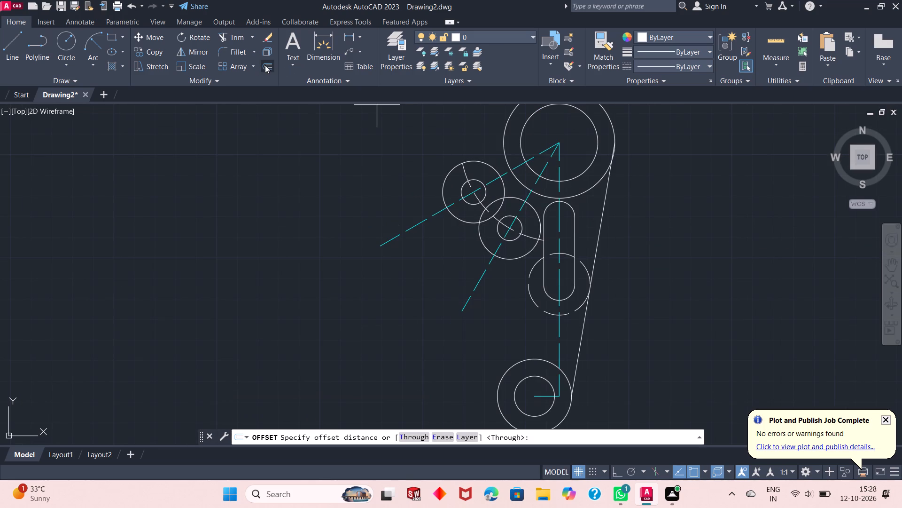
{"action": "right_click", "coordinate": [281, 132]}
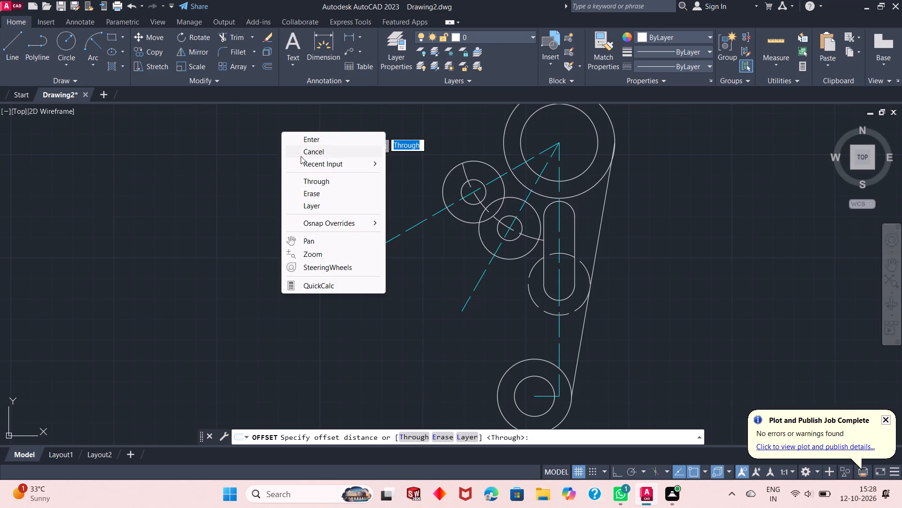
{"action": "left_click", "coordinate": [317, 142]}
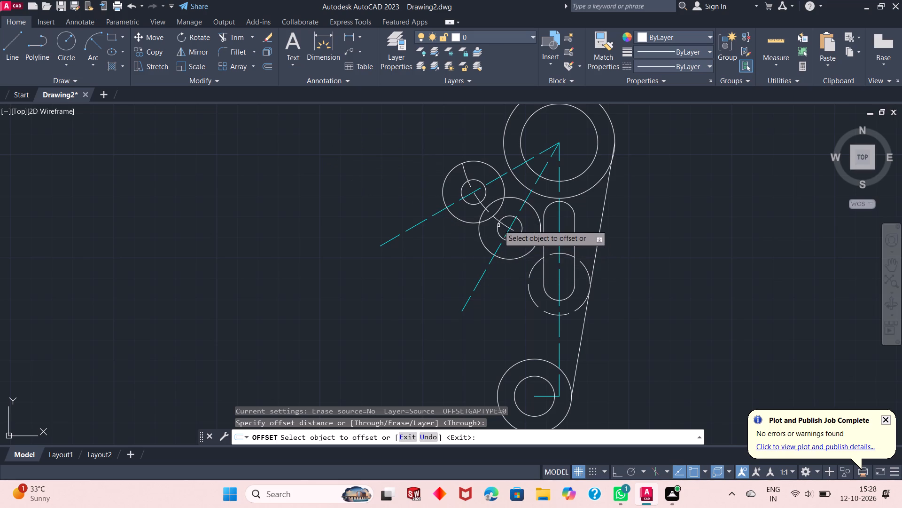
{"action": "scroll", "coordinate": [496, 221], "scroll_direction": "up", "scroll_amount": 2}
{"action": "left_click", "coordinate": [470, 194]}
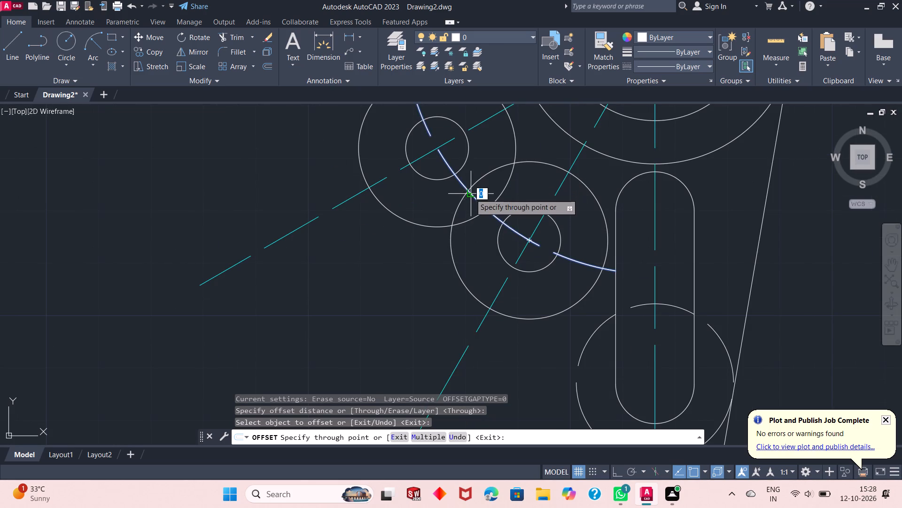
{"action": "left_click", "coordinate": [412, 162]}
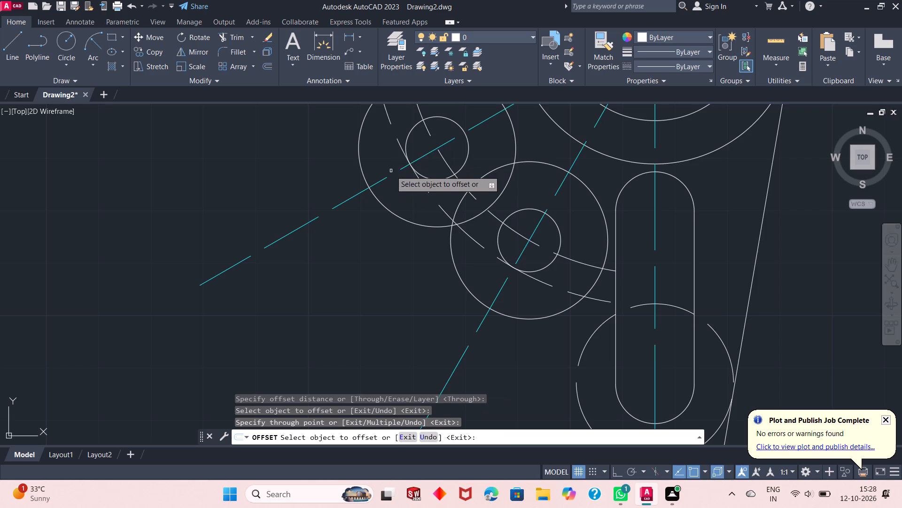
{"action": "left_click", "coordinate": [398, 141]}
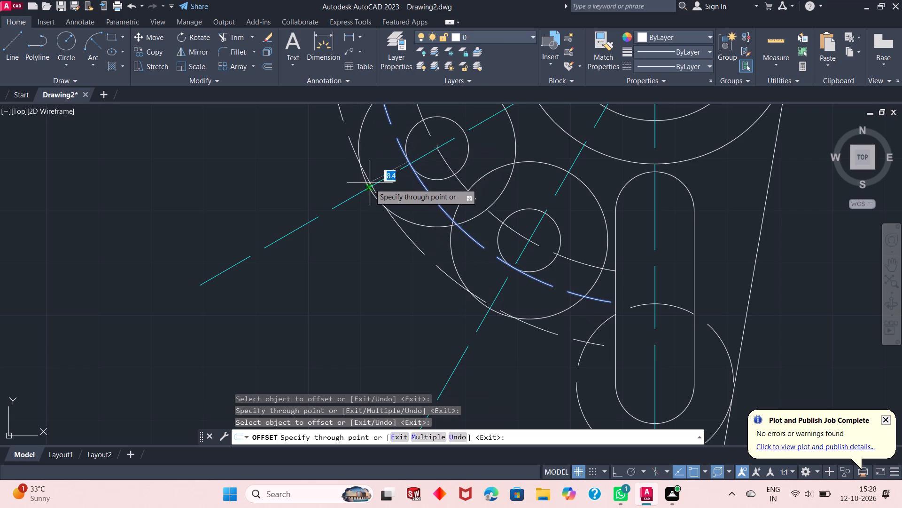
{"action": "left_click", "coordinate": [367, 186]}
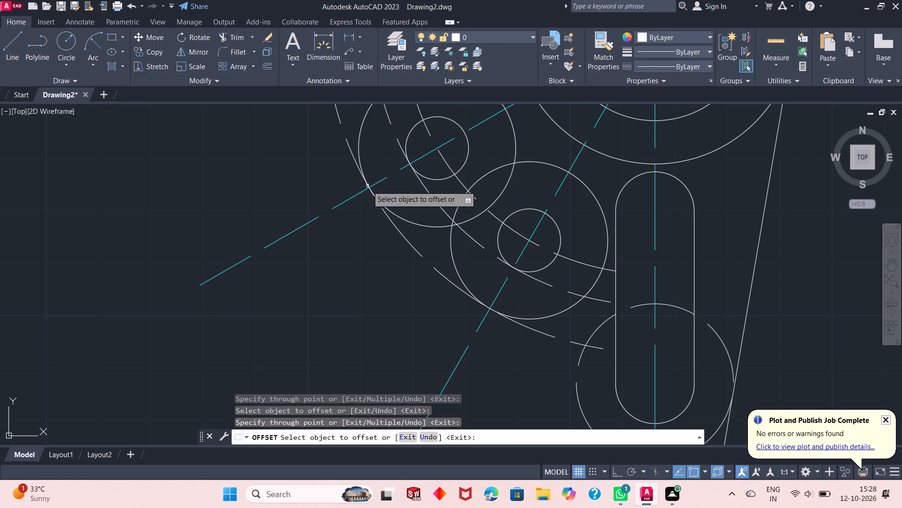
Offset the dashed centre arc inward through the inner edge of the radius 6 circle on the 150° line.
{"action": "scroll", "coordinate": [367, 186], "scroll_direction": "down", "scroll_amount": 2}
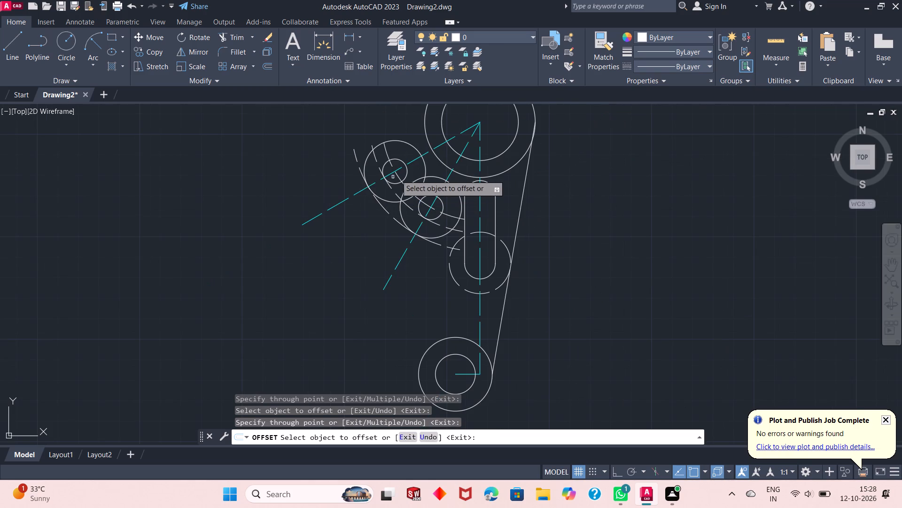
{"action": "scroll", "coordinate": [408, 160], "scroll_direction": "up", "scroll_amount": 1}
{"action": "left_click", "coordinate": [390, 184]}
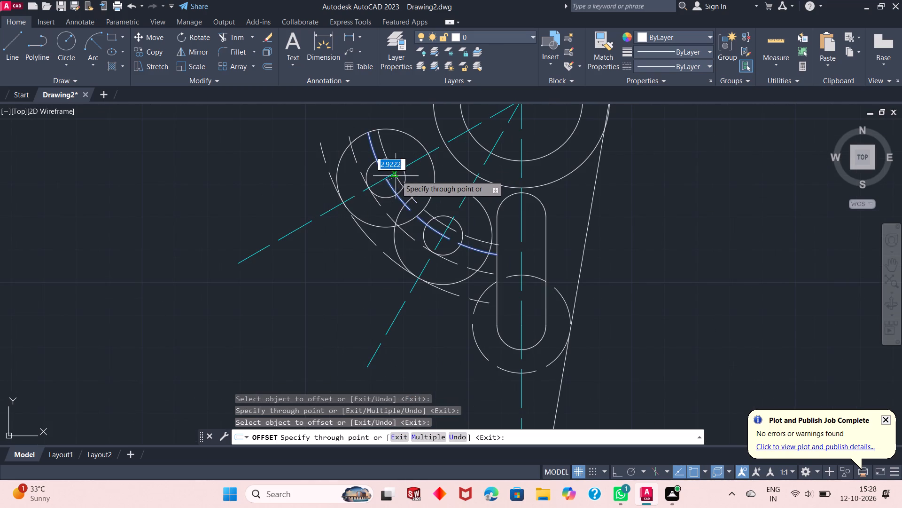
{"action": "left_click", "coordinate": [401, 171]}
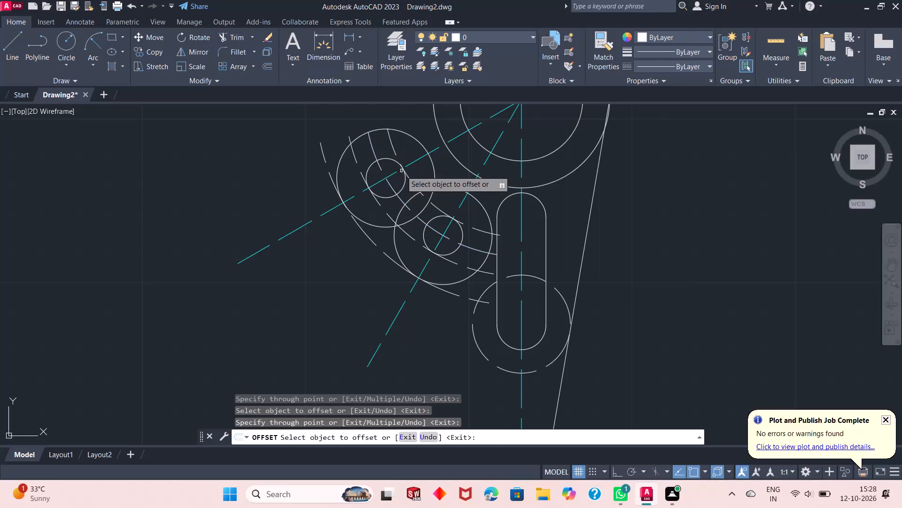
{"action": "right_click", "coordinate": [253, 176]}
{"action": "left_click", "coordinate": [265, 183]}
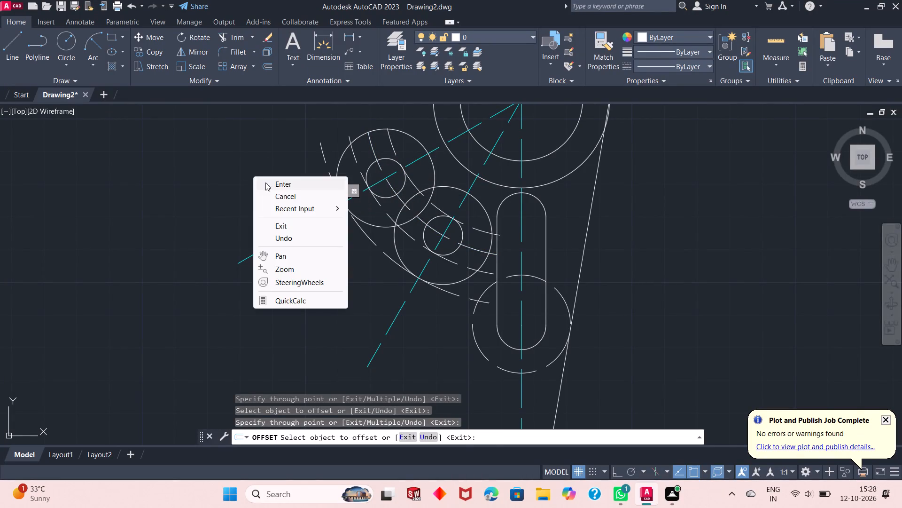
Move the three offset arcs to layer 0.
{"action": "left_click", "coordinate": [357, 163]}
{"action": "left_click", "coordinate": [387, 134]}
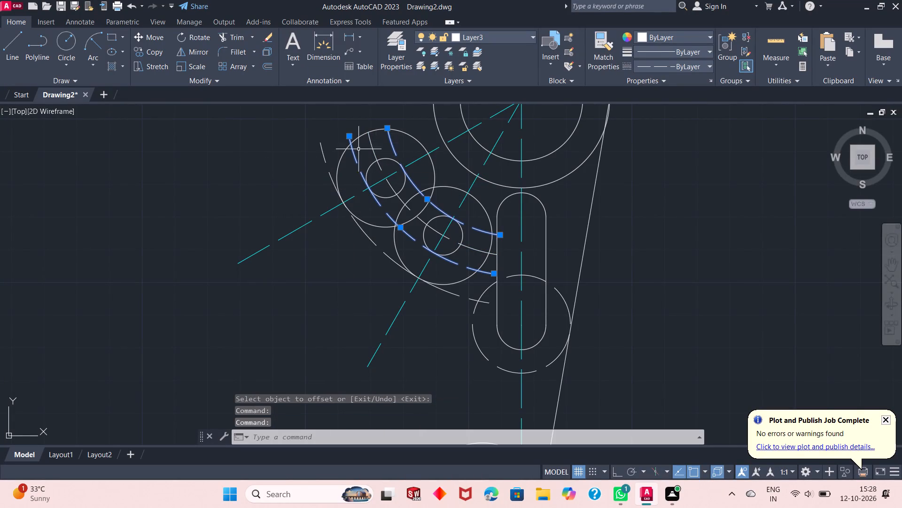
{"action": "left_click", "coordinate": [328, 163]}
{"action": "left_click", "coordinate": [495, 43]}
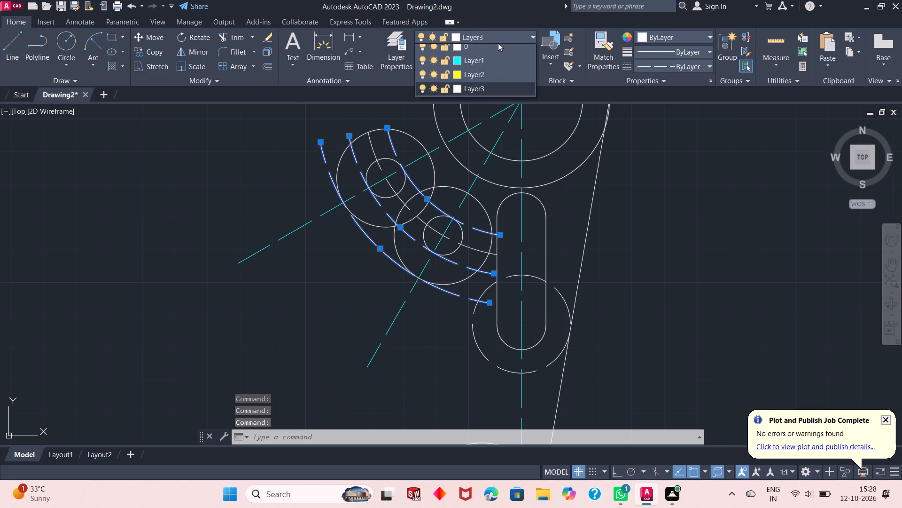
{"action": "left_click", "coordinate": [498, 43]}
{"action": "left_click", "coordinate": [498, 43]}
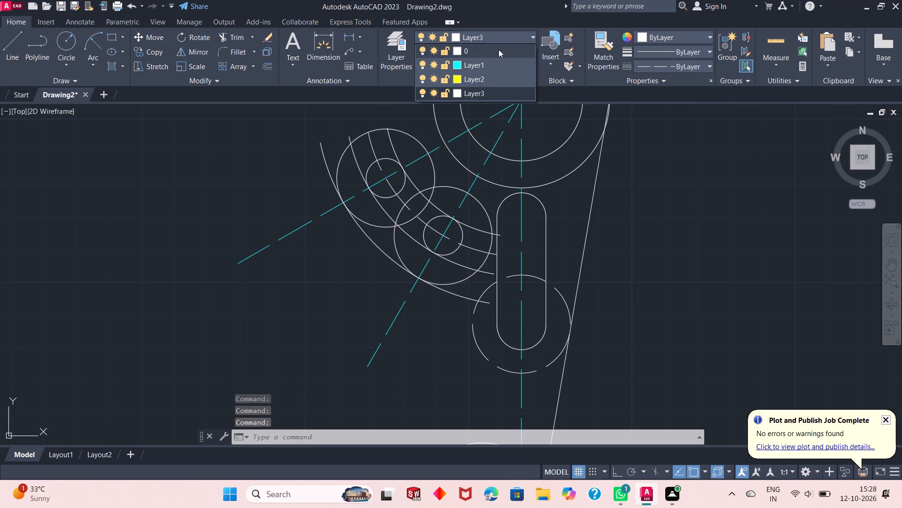
{"action": "left_click", "coordinate": [498, 49]}
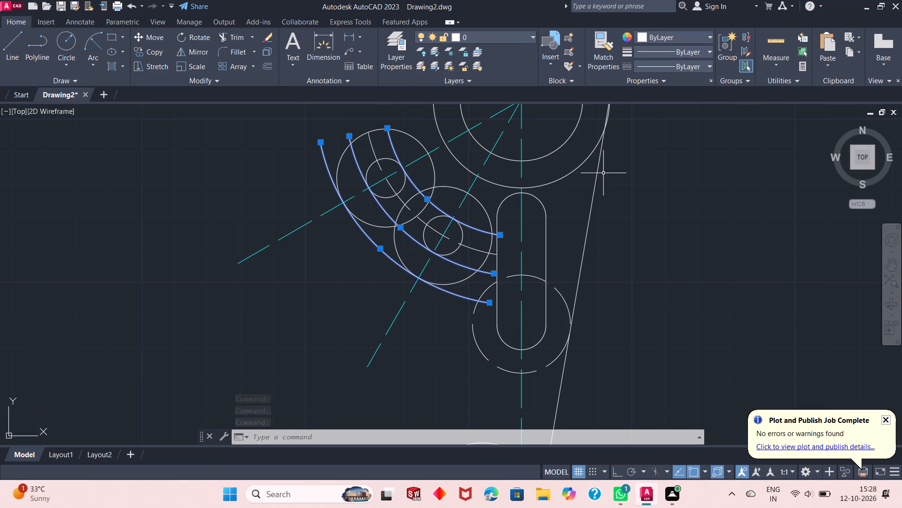
{"action": "key", "text": "Escape"}
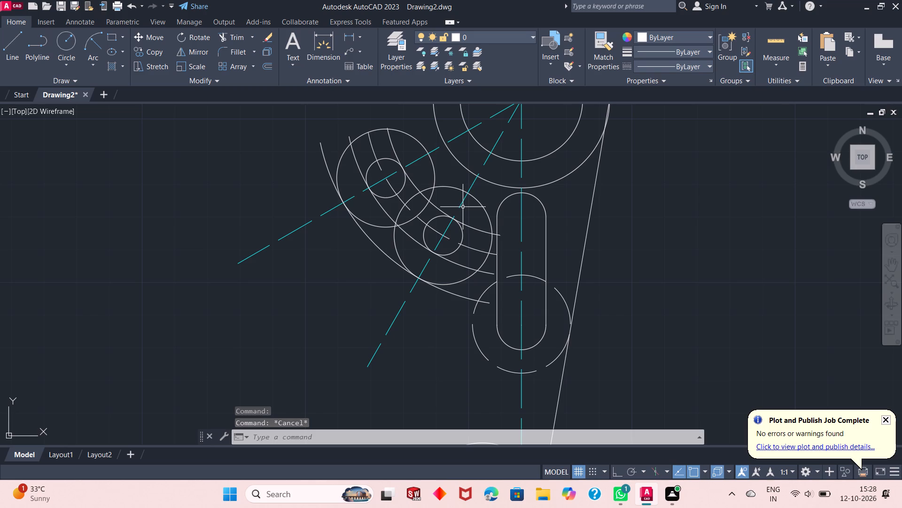
Fillet the radius 15 circle on the 150° line to the upper outer circle with radius 9.
{"action": "scroll", "coordinate": [447, 249], "scroll_direction": "down", "scroll_amount": 2}
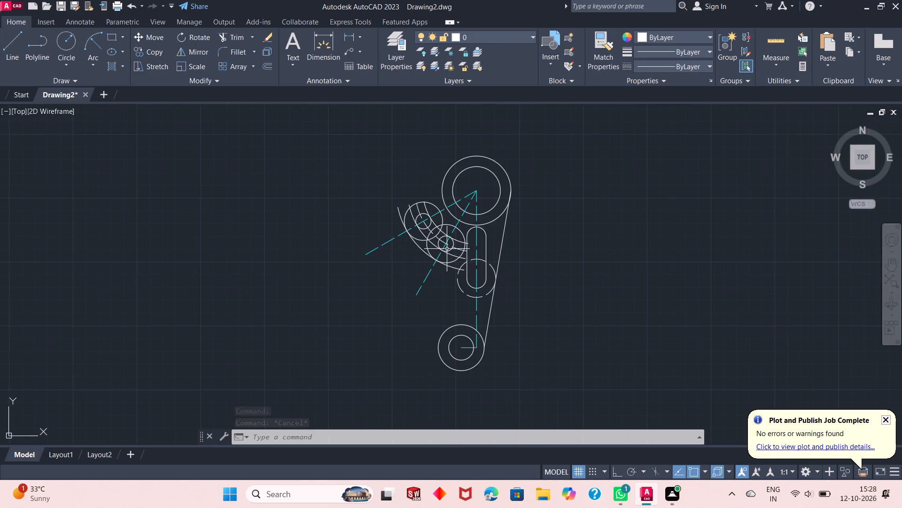
{"action": "scroll", "coordinate": [445, 204], "scroll_direction": "up", "scroll_amount": 2}
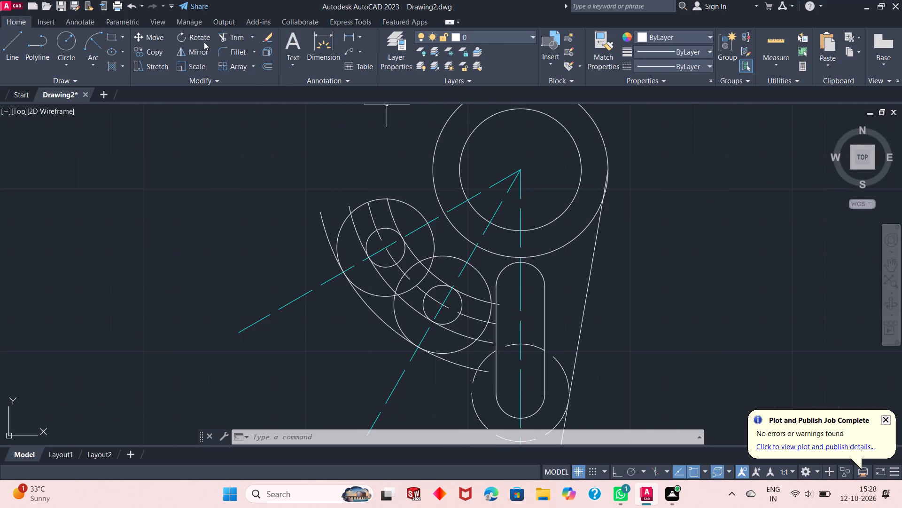
{"action": "left_click", "coordinate": [223, 54]}
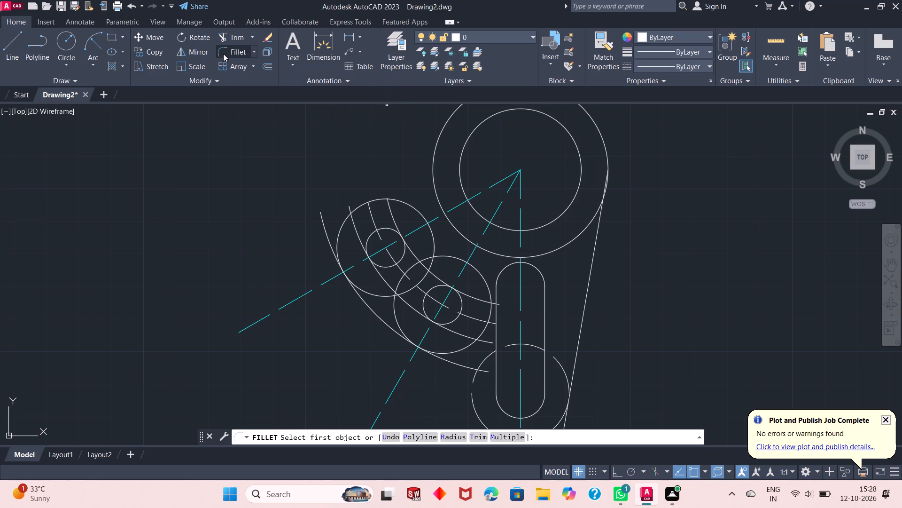
{"action": "left_click", "coordinate": [451, 438]}
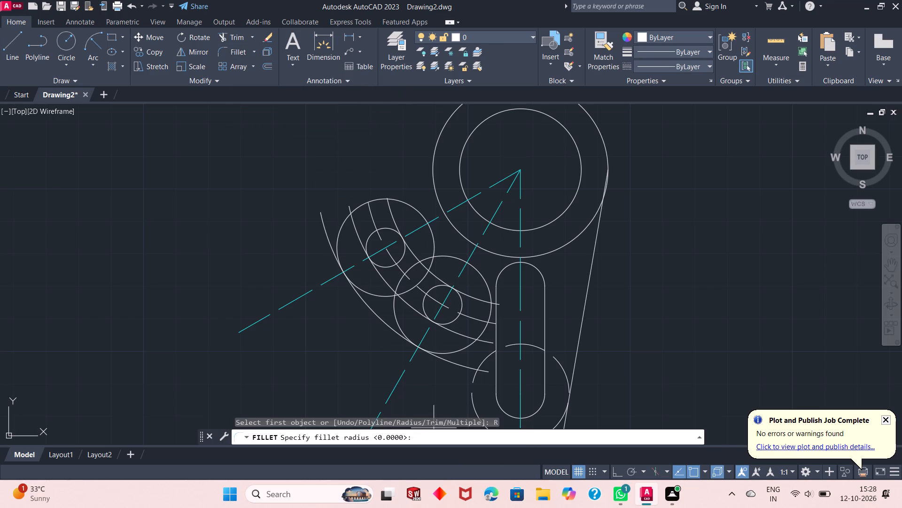
{"action": "key", "text": "9"}
{"action": "key", "text": "Return"}
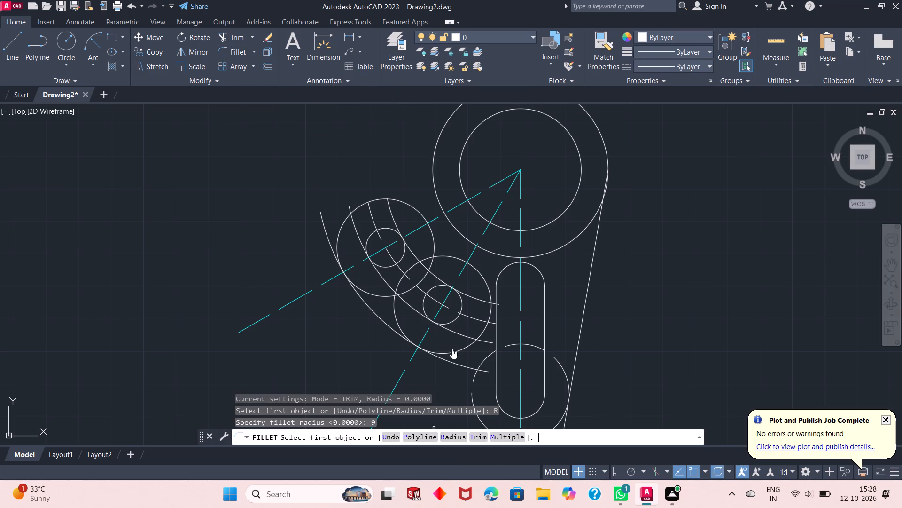
{"action": "left_click", "coordinate": [397, 200]}
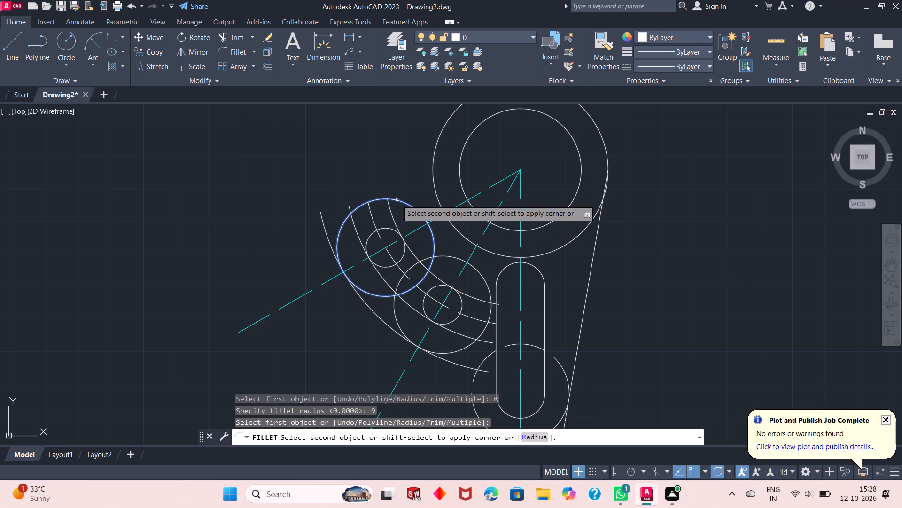
{"action": "left_click", "coordinate": [434, 171]}
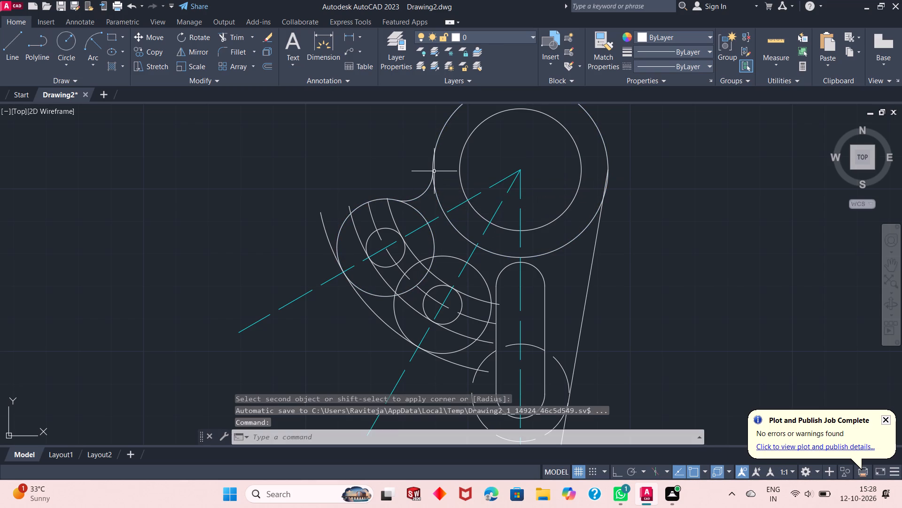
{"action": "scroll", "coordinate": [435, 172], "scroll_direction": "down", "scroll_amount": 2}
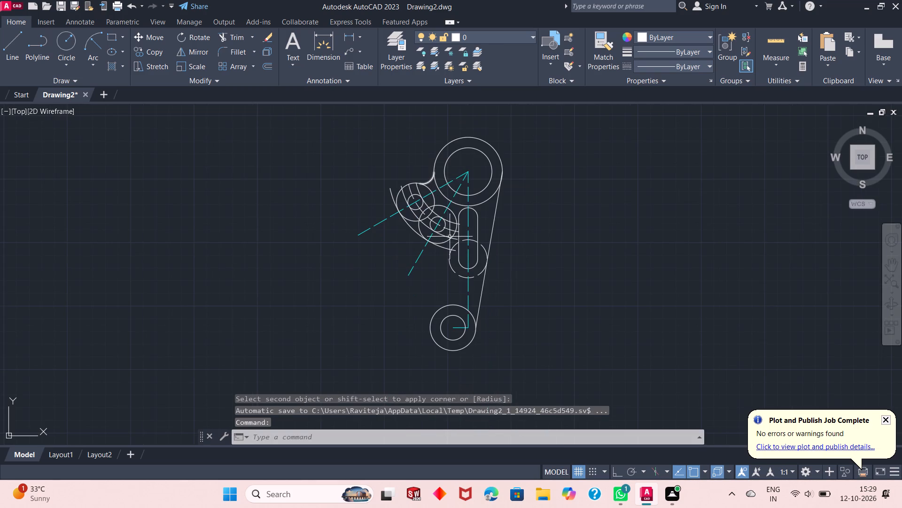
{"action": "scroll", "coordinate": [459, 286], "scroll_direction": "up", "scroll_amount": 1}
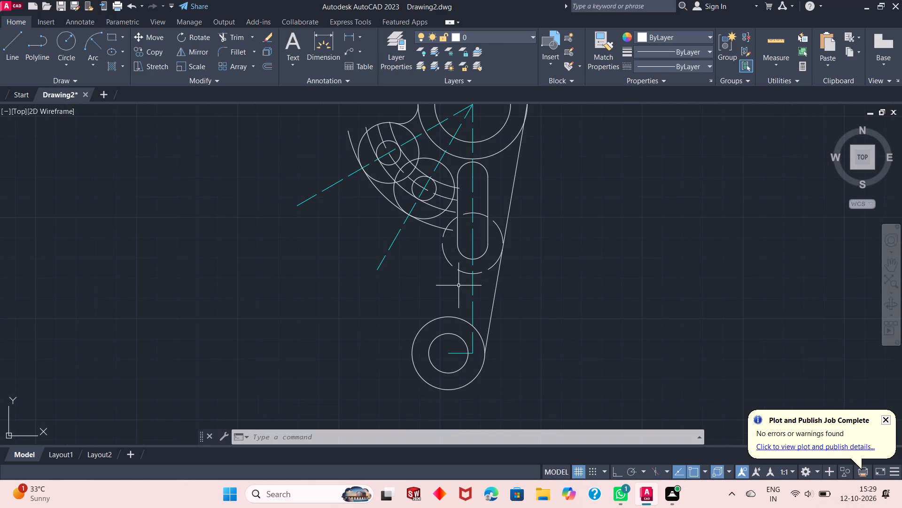
Trim the outer offset arc beyond the radius 15 circle on the 150° line, and the middle offset arc back to its radius 6 circle.
{"action": "scroll", "coordinate": [459, 286], "scroll_direction": "down", "scroll_amount": 2}
{"action": "scroll", "coordinate": [451, 246], "scroll_direction": "up", "scroll_amount": 2}
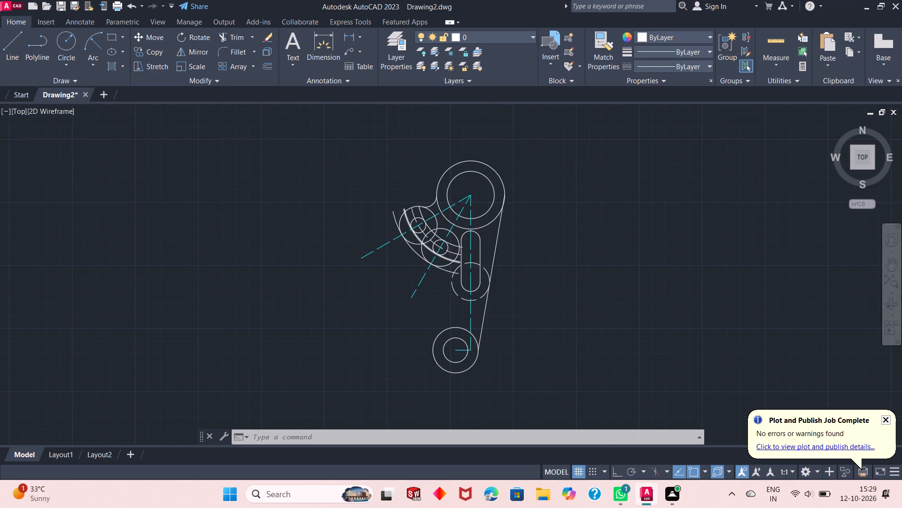
{"action": "scroll", "coordinate": [447, 259], "scroll_direction": "up", "scroll_amount": 1}
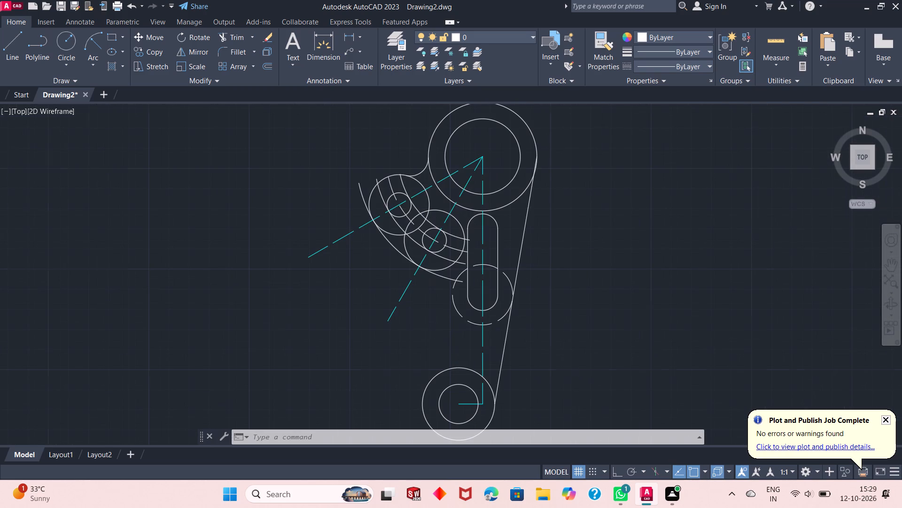
{"action": "scroll", "coordinate": [447, 259], "scroll_direction": "down", "scroll_amount": 2}
{"action": "scroll", "coordinate": [442, 242], "scroll_direction": "up", "scroll_amount": 2}
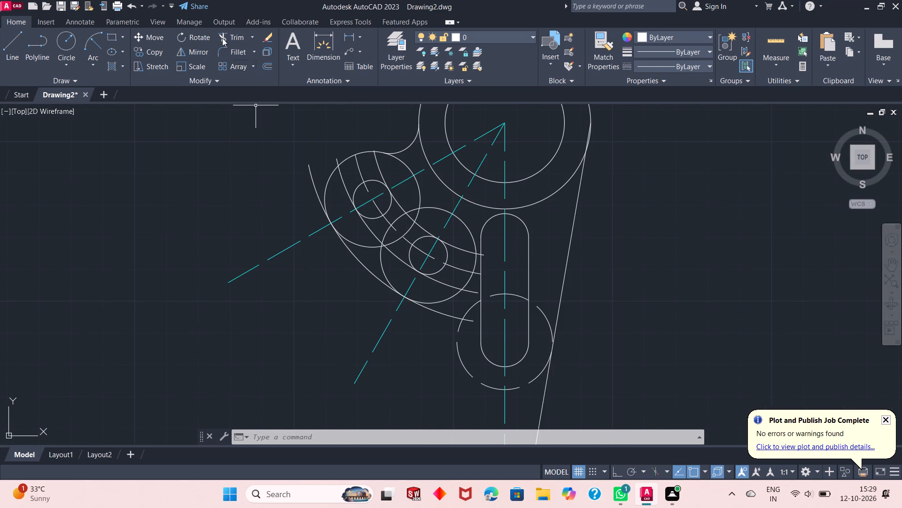
{"action": "left_click", "coordinate": [222, 36]}
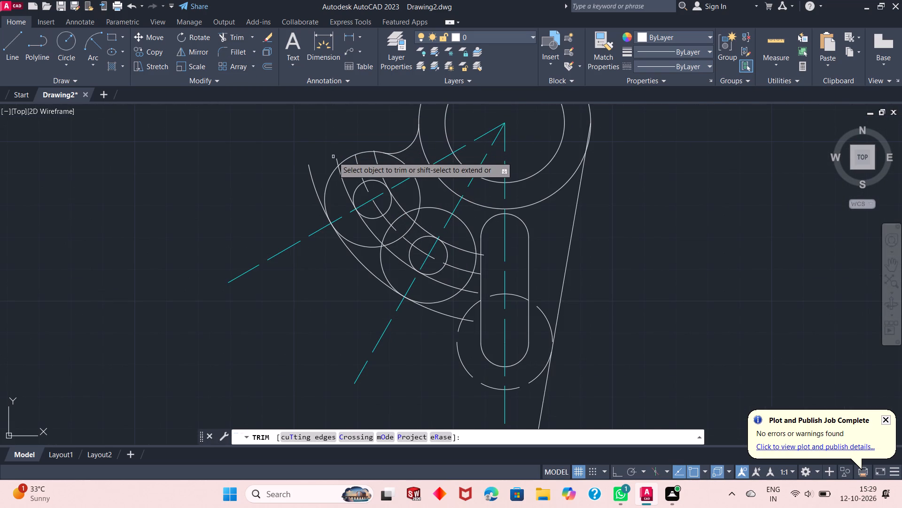
{"action": "left_click", "coordinate": [314, 183]}
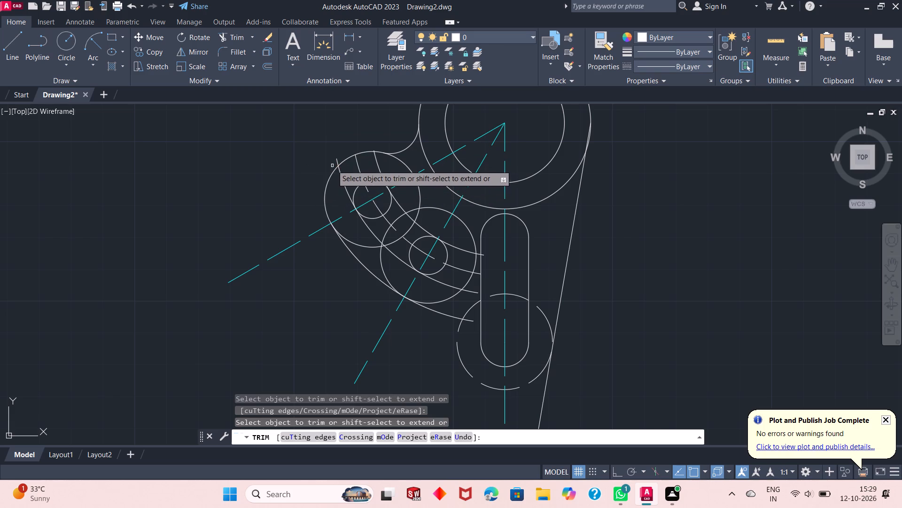
{"action": "left_click", "coordinate": [337, 161]}
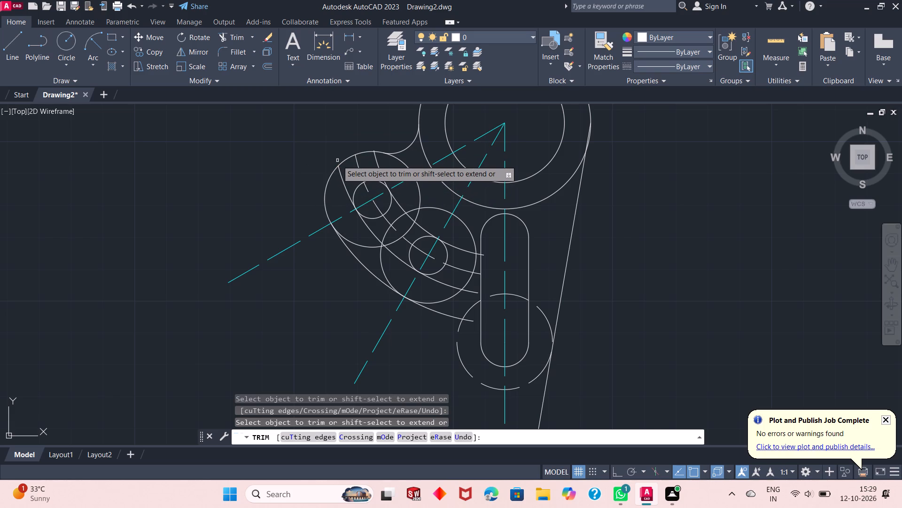
{"action": "left_click", "coordinate": [340, 175]}
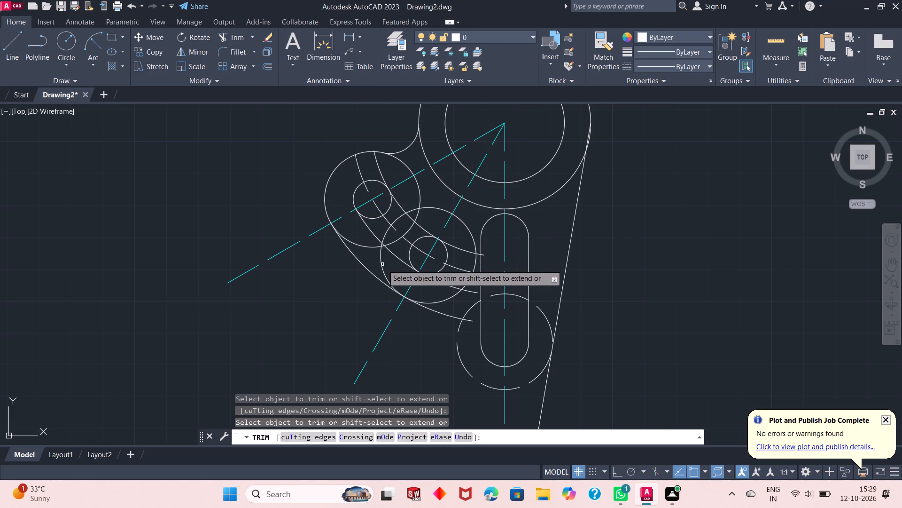
Trim the remaining overhanging ends of the two slot arcs back to the radius 6 circles, plus the dashed arc's tip near the vertical slot.
{"action": "left_click", "coordinate": [474, 292]}
{"action": "left_click", "coordinate": [451, 287]}
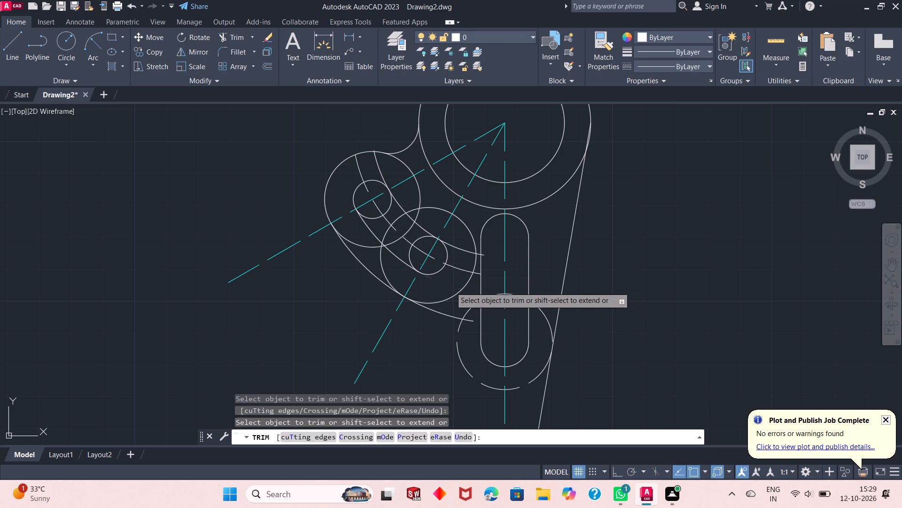
{"action": "left_click", "coordinate": [477, 273]}
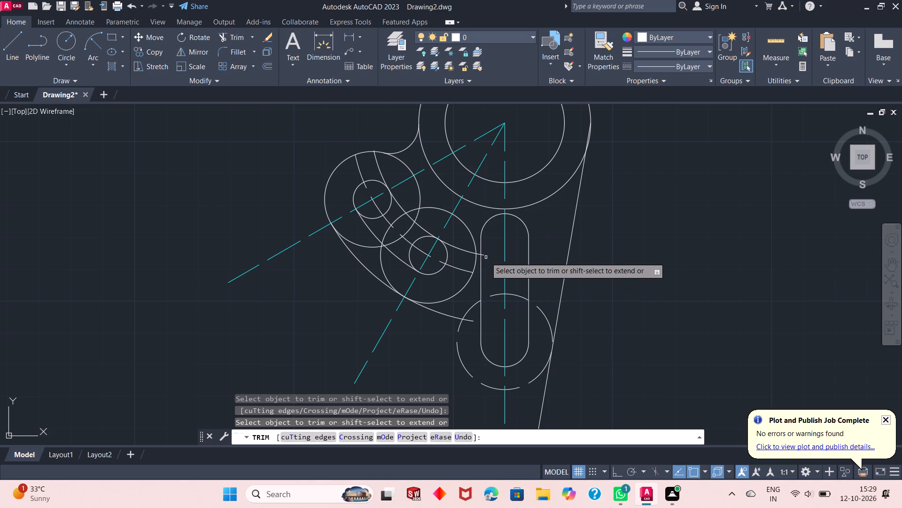
{"action": "scroll", "coordinate": [486, 256], "scroll_direction": "up", "scroll_amount": 2}
{"action": "left_click", "coordinate": [476, 250]}
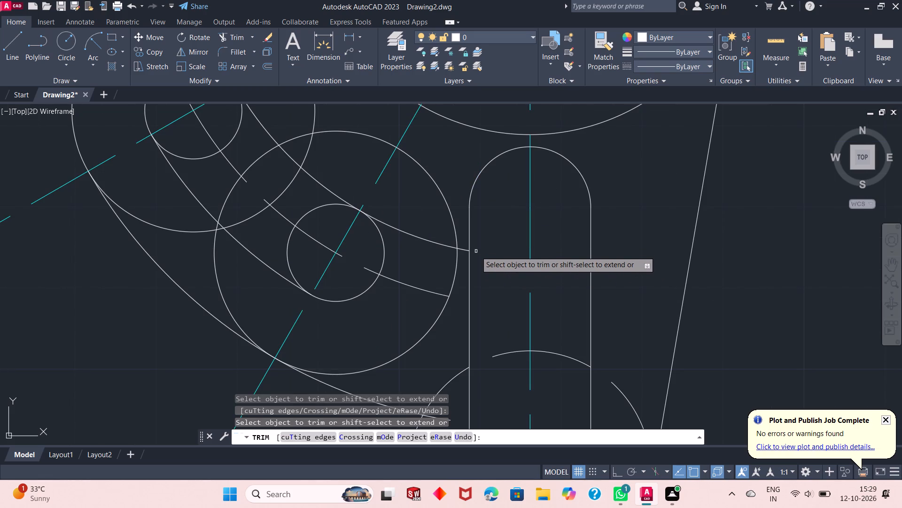
{"action": "left_click", "coordinate": [461, 247]}
{"action": "scroll", "coordinate": [517, 268], "scroll_direction": "down", "scroll_amount": 2}
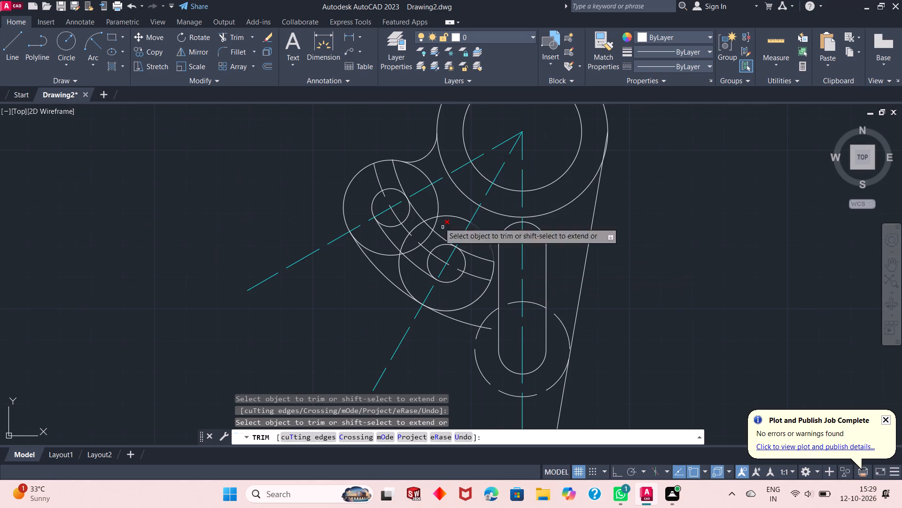
{"action": "left_click", "coordinate": [394, 171]}
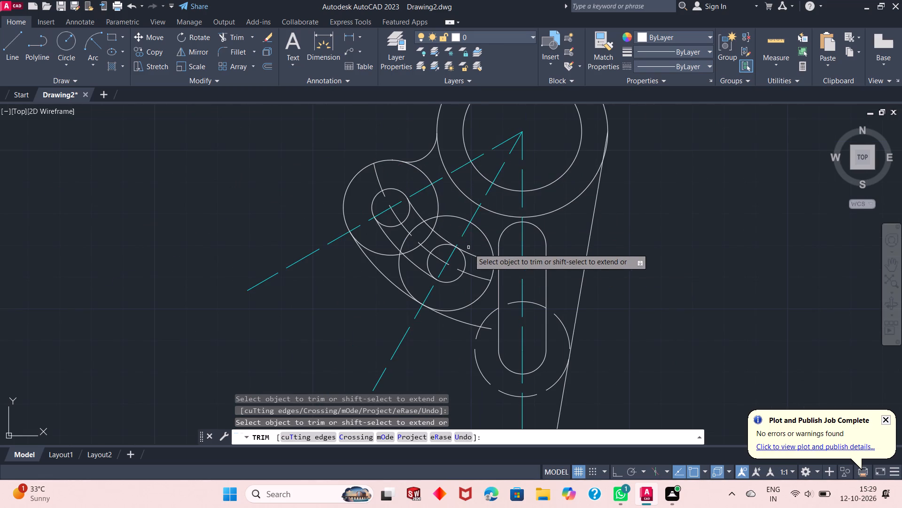
{"action": "left_click", "coordinate": [474, 253]}
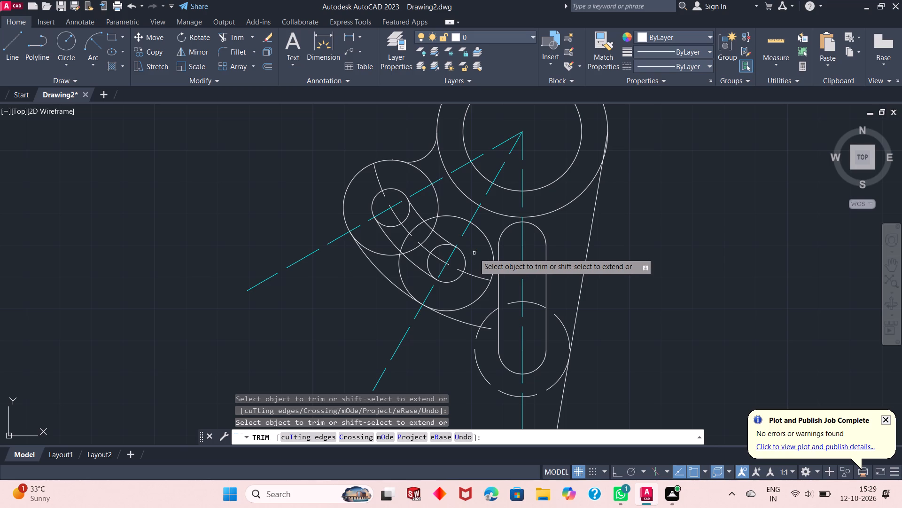
Trim away the whole radius 15 circle on the 120° line and the inner part of the one on the 150° line.
{"action": "left_click", "coordinate": [485, 234]}
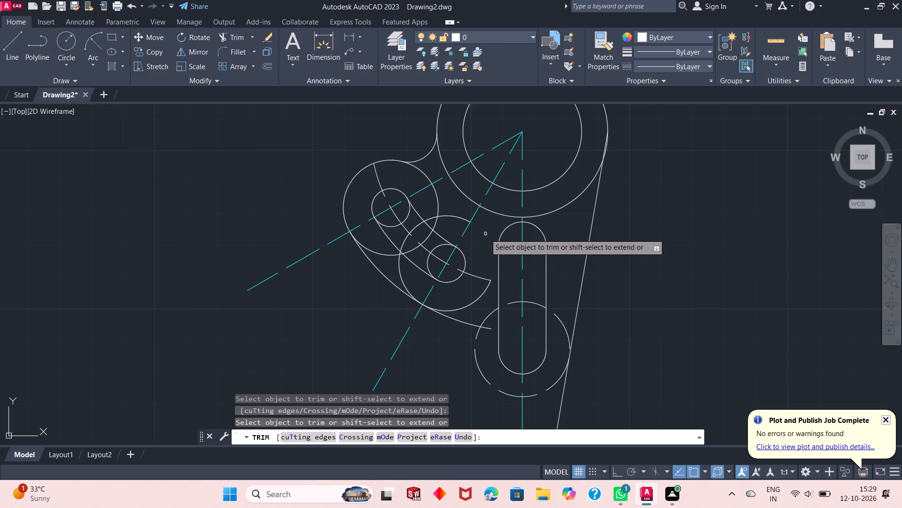
{"action": "left_click", "coordinate": [444, 217]}
{"action": "left_click_drag", "start_coordinate": [444, 221], "coordinate": [433, 216]}
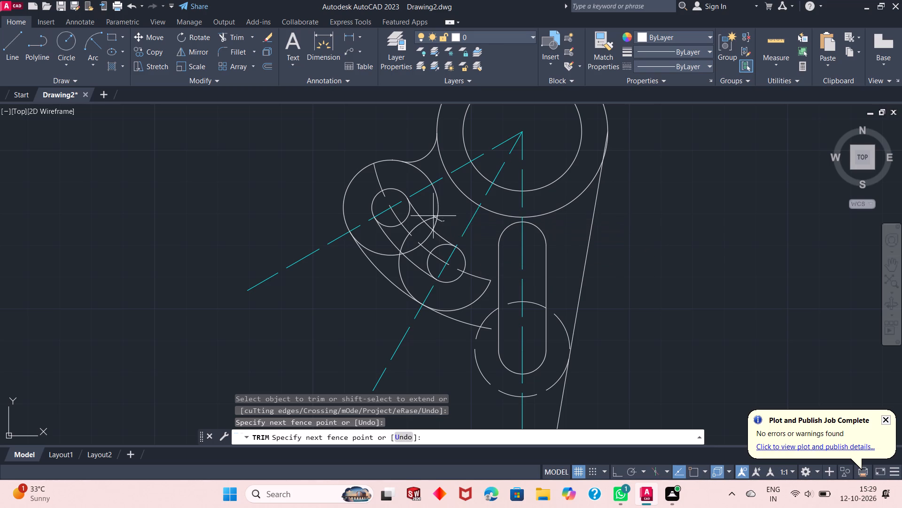
{"action": "left_click_drag", "start_coordinate": [433, 216], "coordinate": [430, 213]}
{"action": "left_click", "coordinate": [438, 202]}
{"action": "left_click", "coordinate": [425, 176]}
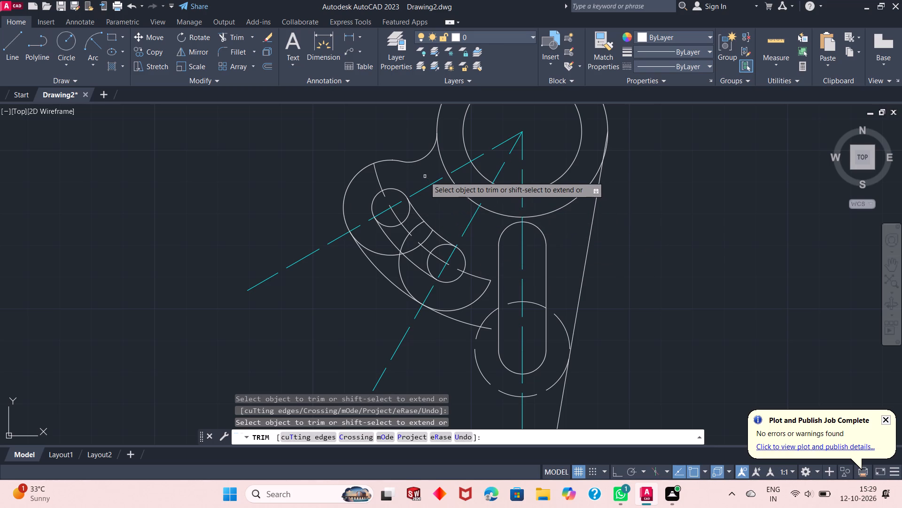
{"action": "left_click", "coordinate": [420, 223]}
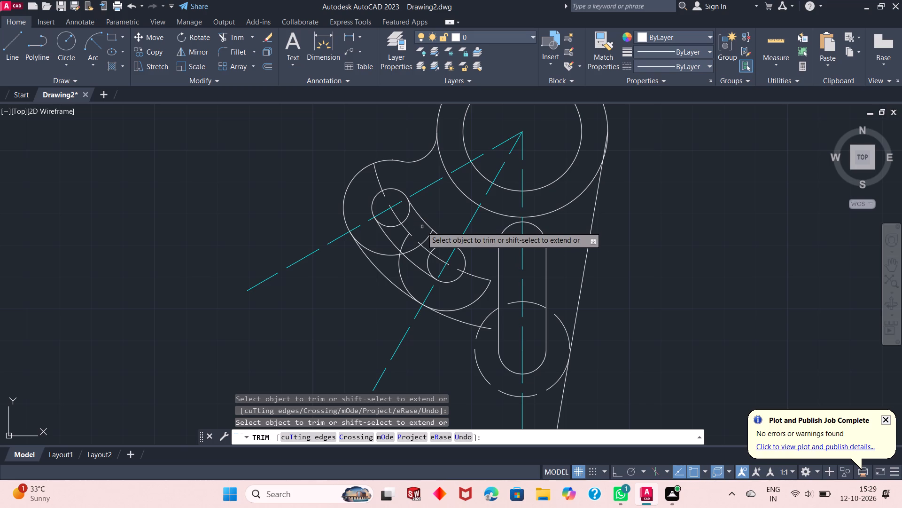
{"action": "left_click", "coordinate": [430, 236]}
{"action": "left_click", "coordinate": [410, 250]}
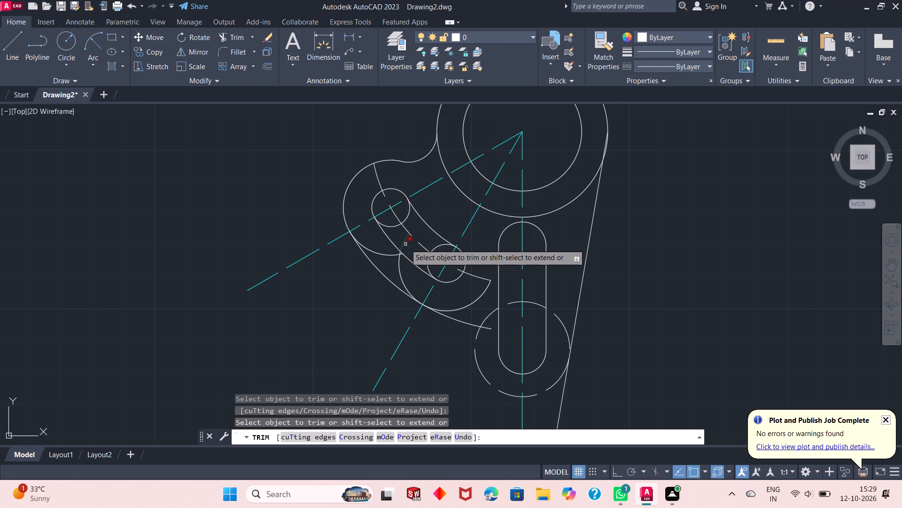
{"action": "left_click", "coordinate": [405, 244]}
{"action": "left_click_drag", "start_coordinate": [382, 247], "coordinate": [400, 254]}
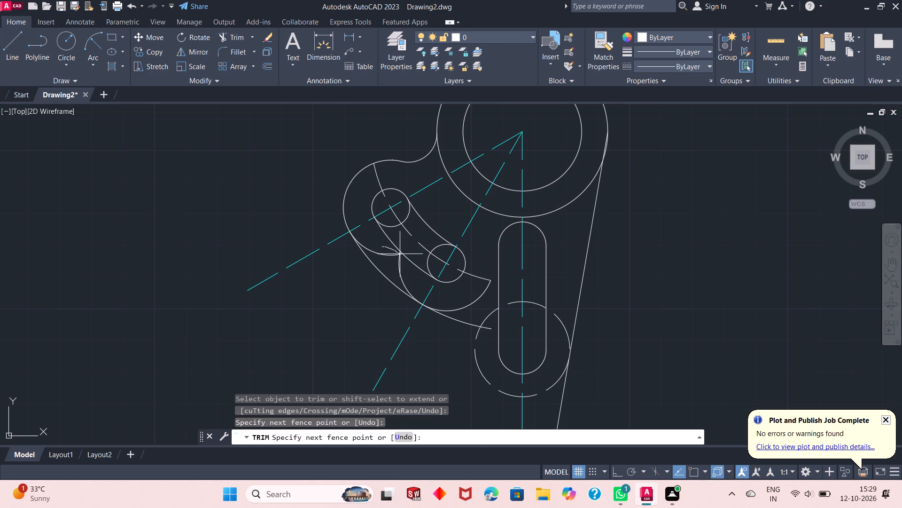
{"action": "left_click_drag", "start_coordinate": [400, 254], "coordinate": [401, 258]}
{"action": "scroll", "coordinate": [396, 254], "scroll_direction": "up", "scroll_amount": 3}
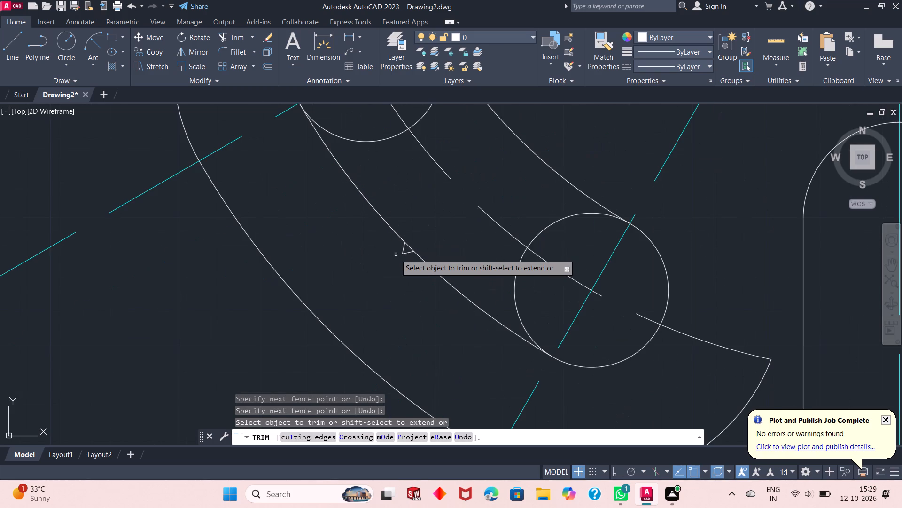
{"action": "left_click_drag", "start_coordinate": [397, 248], "coordinate": [409, 255]}
{"action": "scroll", "coordinate": [381, 246], "scroll_direction": "down", "scroll_amount": 2}
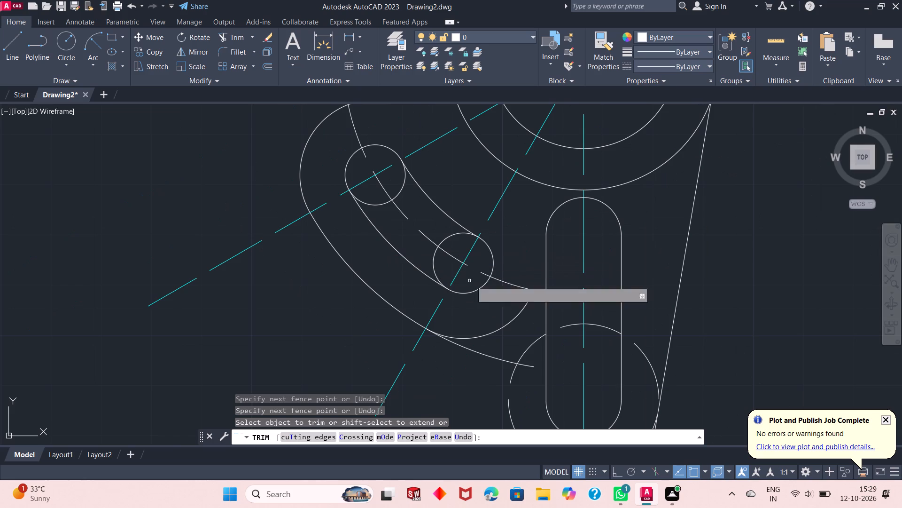
{"action": "left_click_drag", "start_coordinate": [521, 303], "coordinate": [518, 314]}
{"action": "left_click", "coordinate": [518, 314]}
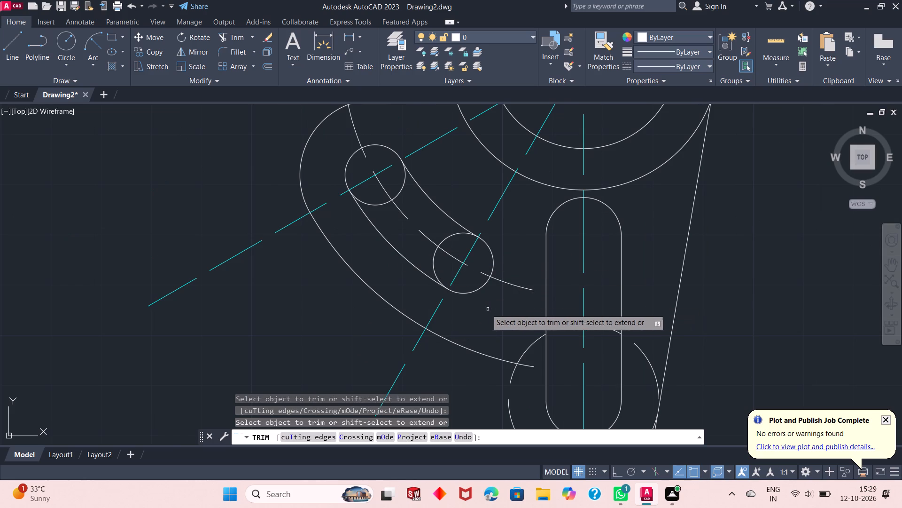
Trim the inward-facing parts of both radius 6 circles to leave a clean curved slot outline.
{"action": "scroll", "coordinate": [479, 309], "scroll_direction": "down", "scroll_amount": 2}
{"action": "scroll", "coordinate": [451, 259], "scroll_direction": "up", "scroll_amount": 2}
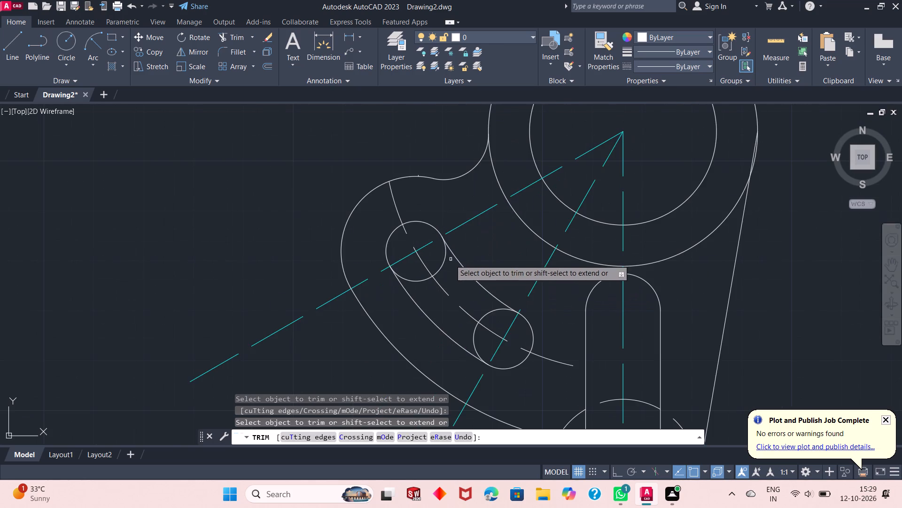
{"action": "scroll", "coordinate": [448, 283], "scroll_direction": "up", "scroll_amount": 1}
{"action": "left_click_drag", "start_coordinate": [427, 250], "coordinate": [432, 268]}
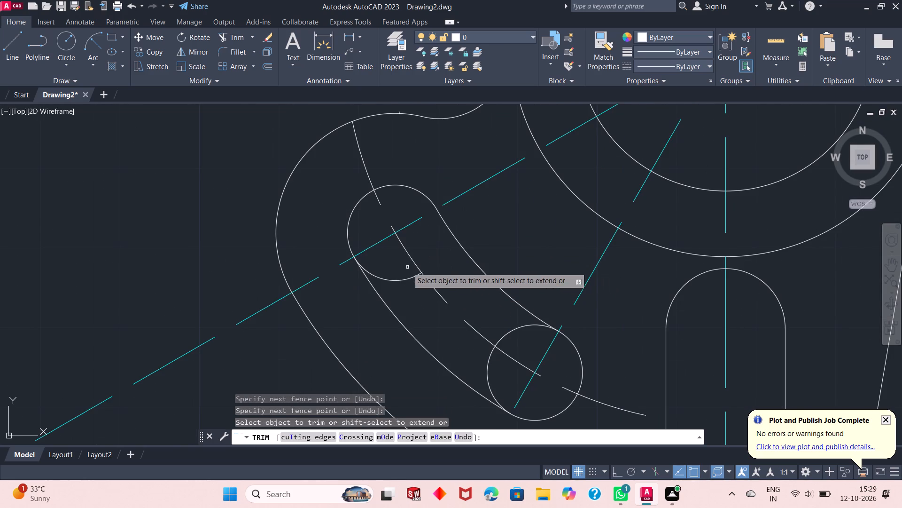
{"action": "left_click_drag", "start_coordinate": [407, 267], "coordinate": [413, 287]}
{"action": "left_click_drag", "start_coordinate": [461, 338], "coordinate": [493, 373]}
{"action": "left_click_drag", "start_coordinate": [490, 320], "coordinate": [502, 337]}
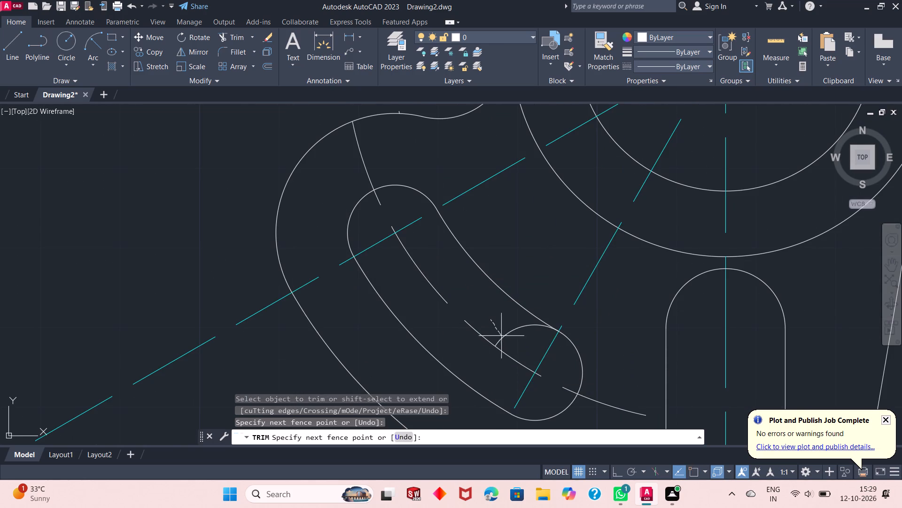
{"action": "left_click_drag", "start_coordinate": [502, 337], "coordinate": [513, 349]}
Trim away the outer offset arc from the 150° line to its far end inside the dashed circle, and end Trim.
{"action": "scroll", "coordinate": [425, 294], "scroll_direction": "down", "scroll_amount": 2}
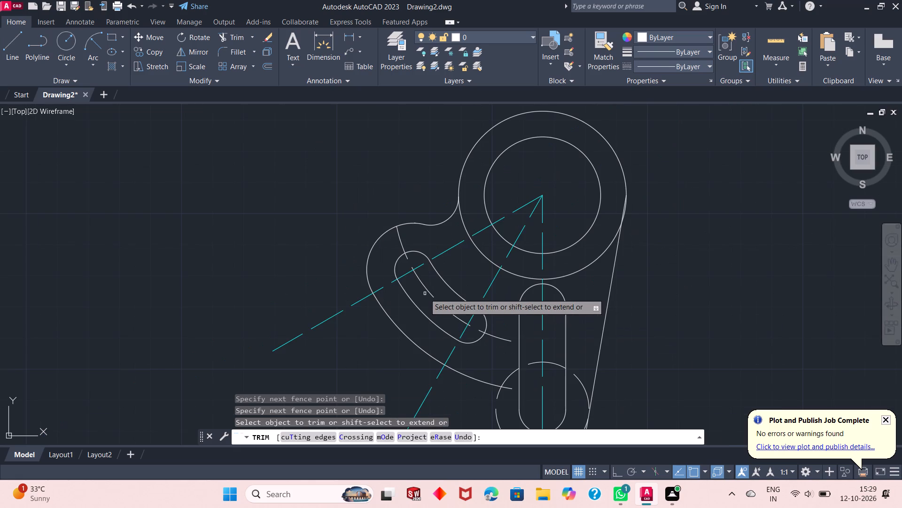
{"action": "scroll", "coordinate": [425, 294], "scroll_direction": "down", "scroll_amount": 1}
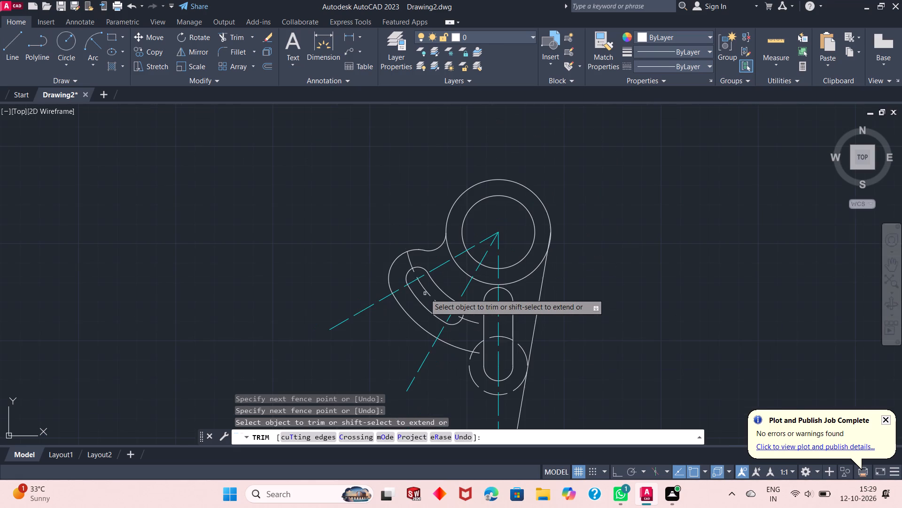
{"action": "left_click", "coordinate": [404, 309]}
{"action": "left_click", "coordinate": [447, 344]}
{"action": "right_click", "coordinate": [299, 195]}
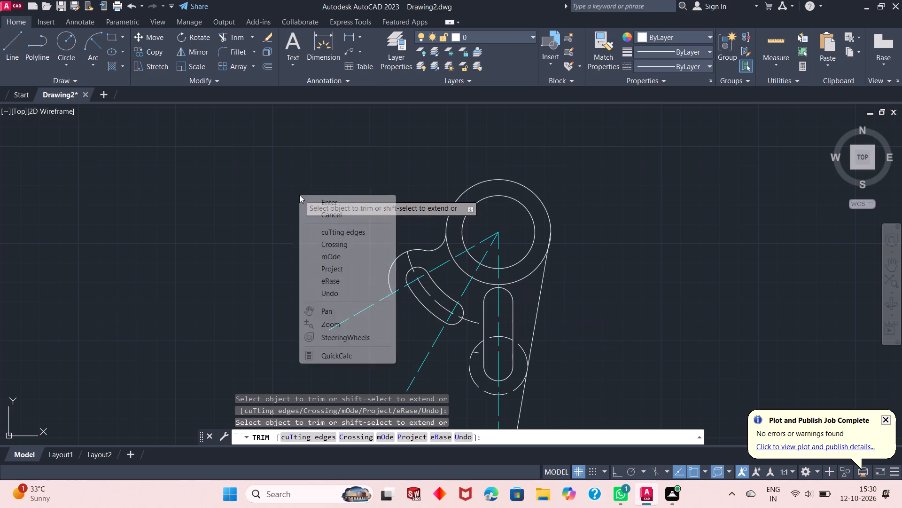
{"action": "left_click", "coordinate": [289, 205]}
{"action": "left_click", "coordinate": [329, 265]}
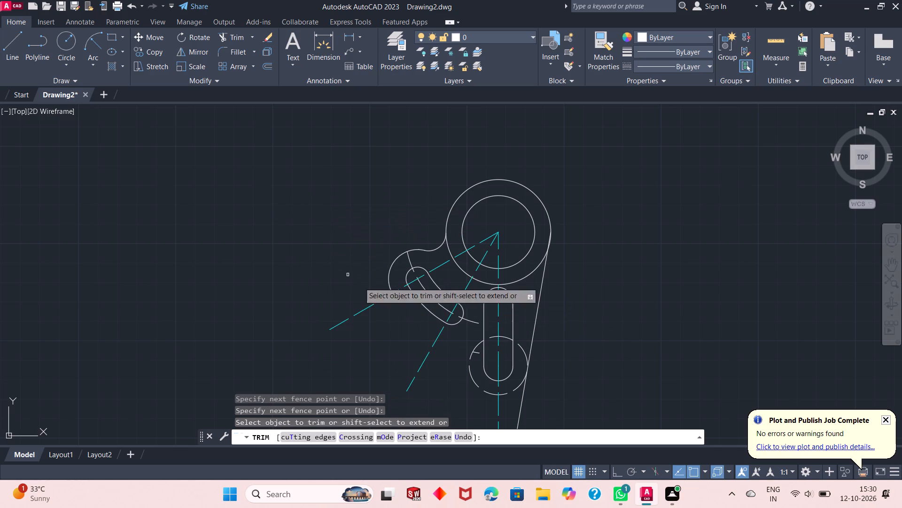
{"action": "left_click", "coordinate": [479, 353]}
{"action": "right_click", "coordinate": [258, 207]}
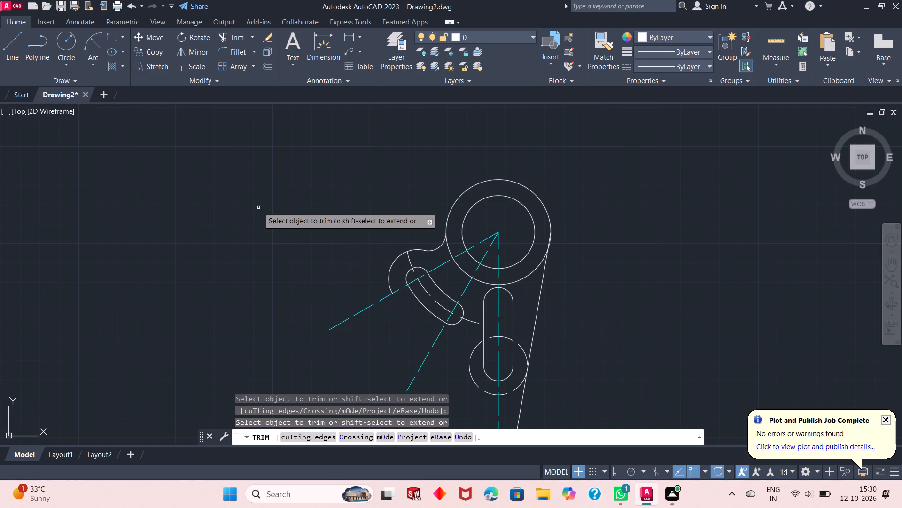
{"action": "left_click", "coordinate": [273, 214]}
Draw a line from the lower end of the outer arc on the 150° line to the lower-left side of the dashed circle.
{"action": "scroll", "coordinate": [309, 218], "scroll_direction": "down", "scroll_amount": 1}
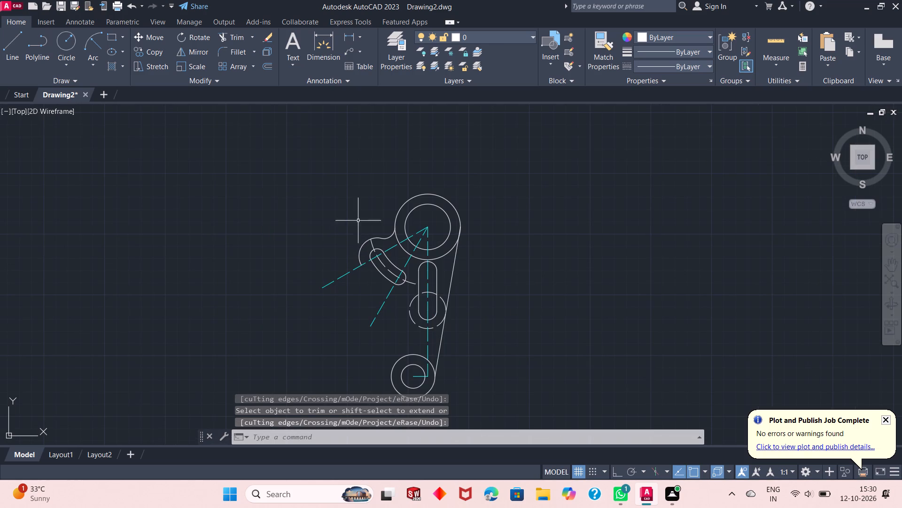
{"action": "scroll", "coordinate": [416, 354], "scroll_direction": "up", "scroll_amount": 1}
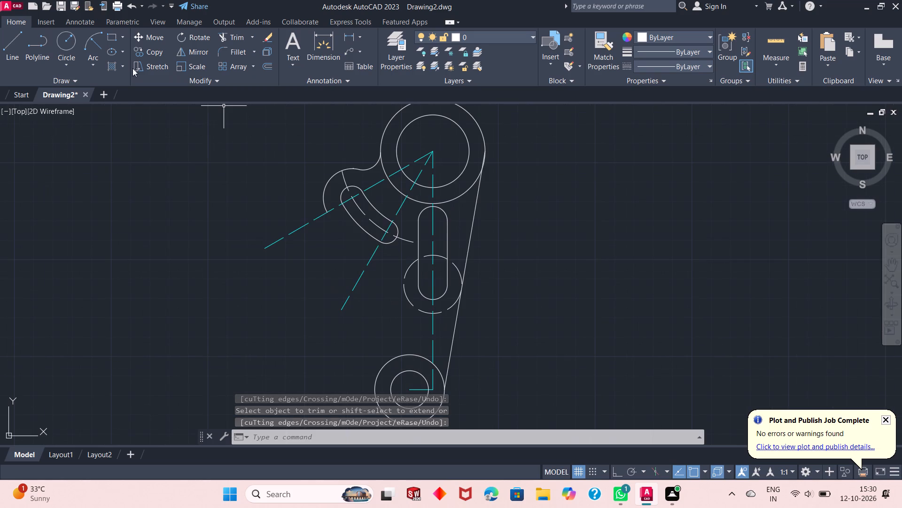
{"action": "left_click", "coordinate": [17, 49]}
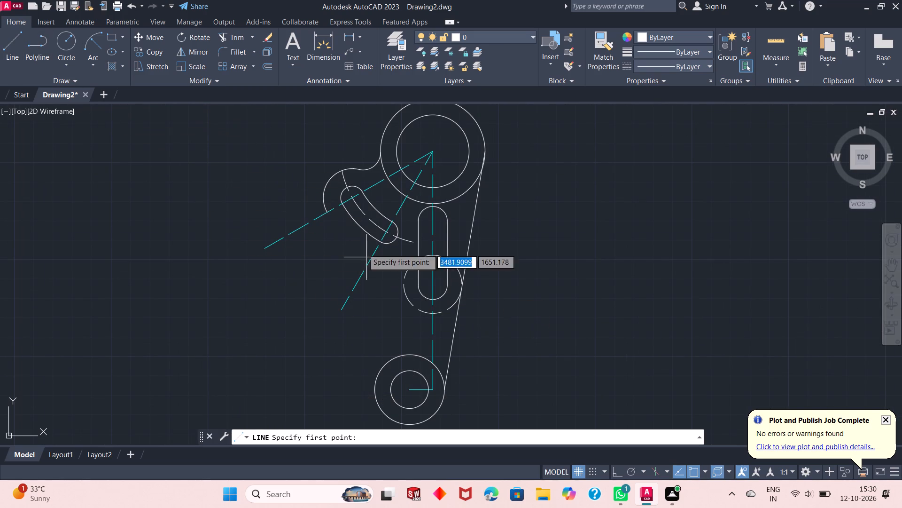
{"action": "left_click", "coordinate": [327, 209]}
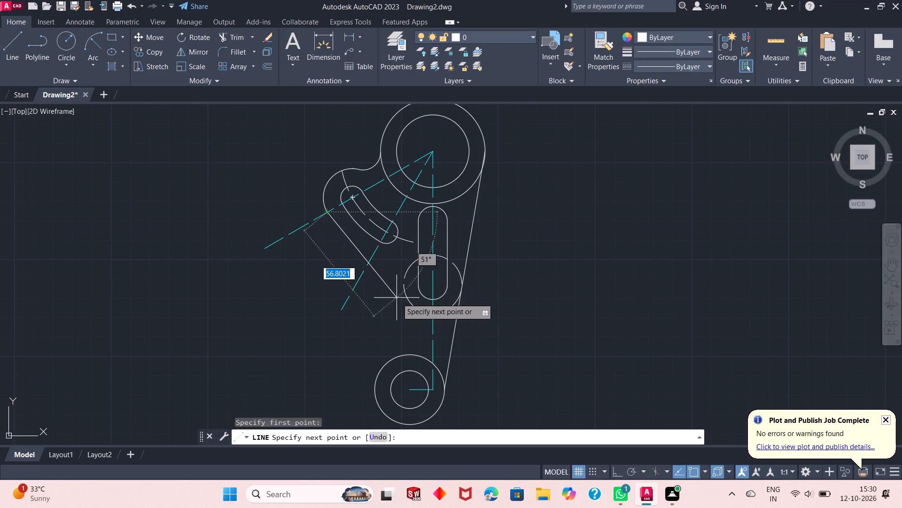
{"action": "left_click", "coordinate": [410, 306]}
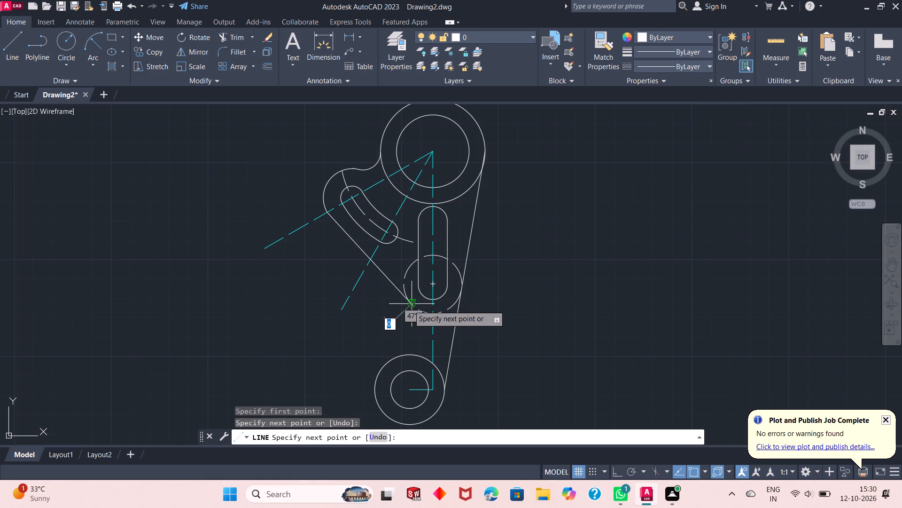
{"action": "right_click", "coordinate": [292, 299]}
{"action": "left_click", "coordinate": [316, 306]}
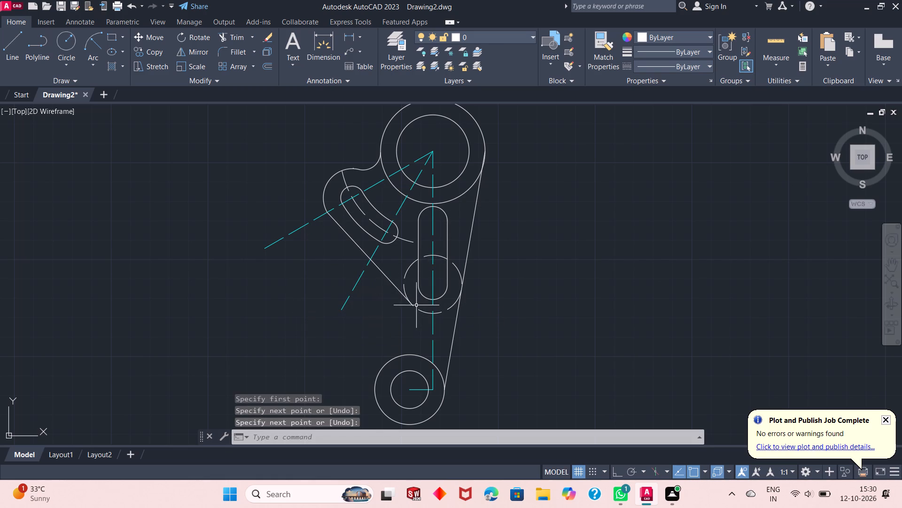
Fillet the lower outer circle to the dashed circle with radius 15, beside the end of the new slanted line.
{"action": "scroll", "coordinate": [415, 305], "scroll_direction": "up", "scroll_amount": 1}
{"action": "scroll", "coordinate": [412, 230], "scroll_direction": "down", "scroll_amount": 1}
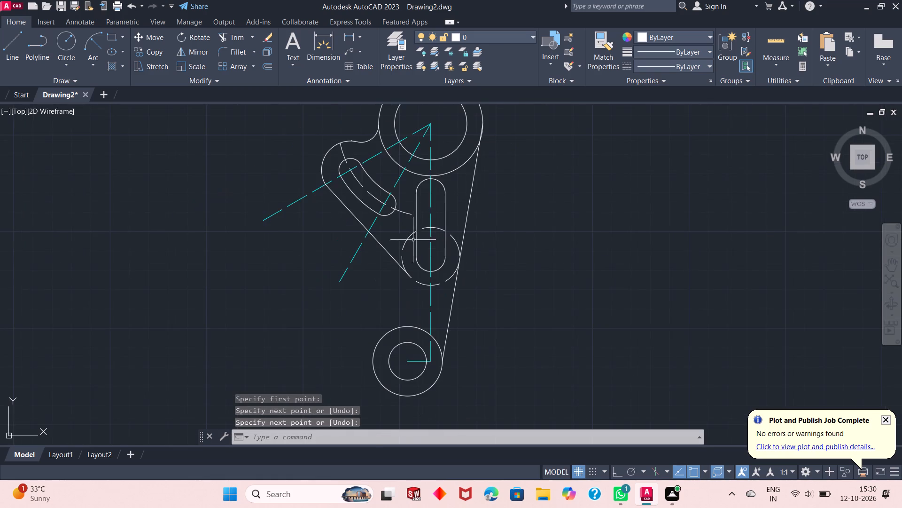
{"action": "scroll", "coordinate": [422, 303], "scroll_direction": "up", "scroll_amount": 1}
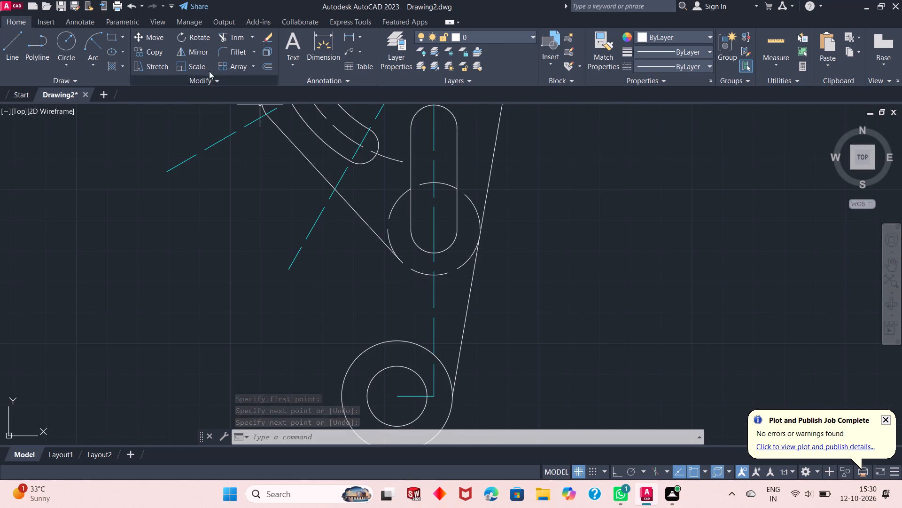
{"action": "left_click", "coordinate": [239, 56]}
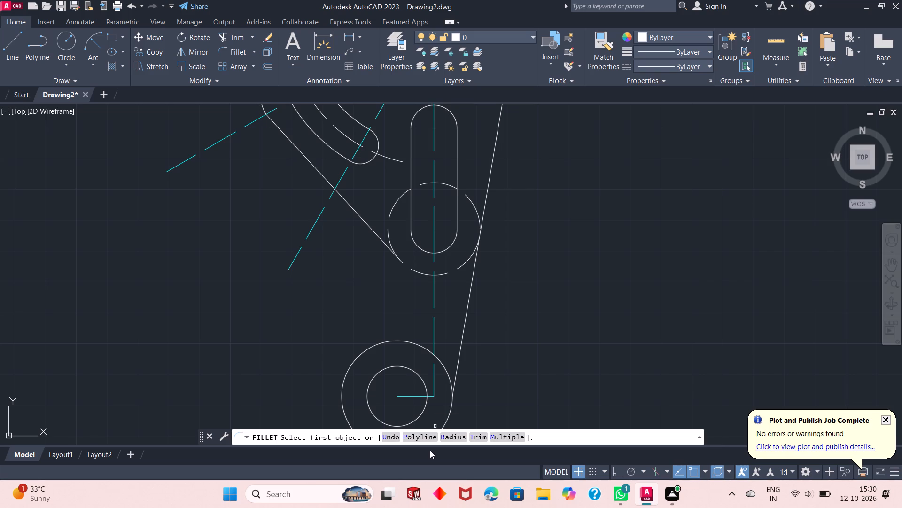
{"action": "left_click", "coordinate": [449, 438]}
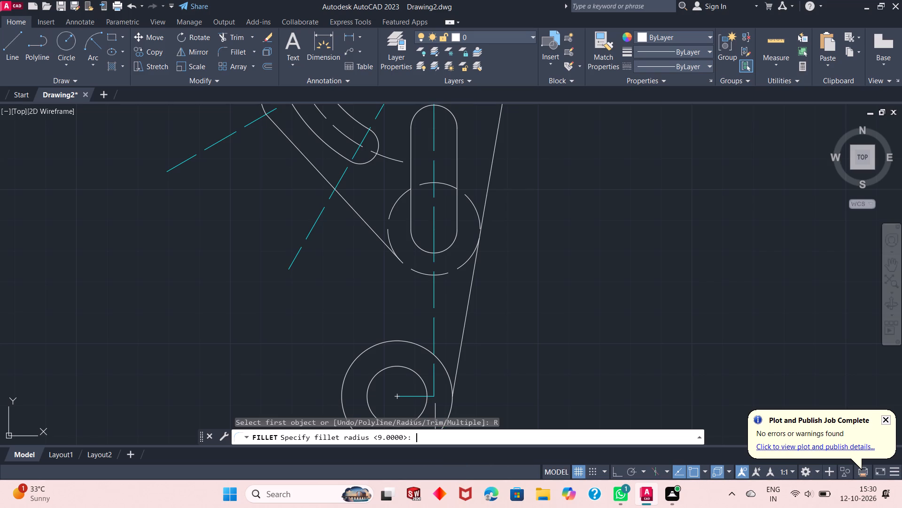
{"action": "type", "text": "15"}
{"action": "key", "text": "Return"}
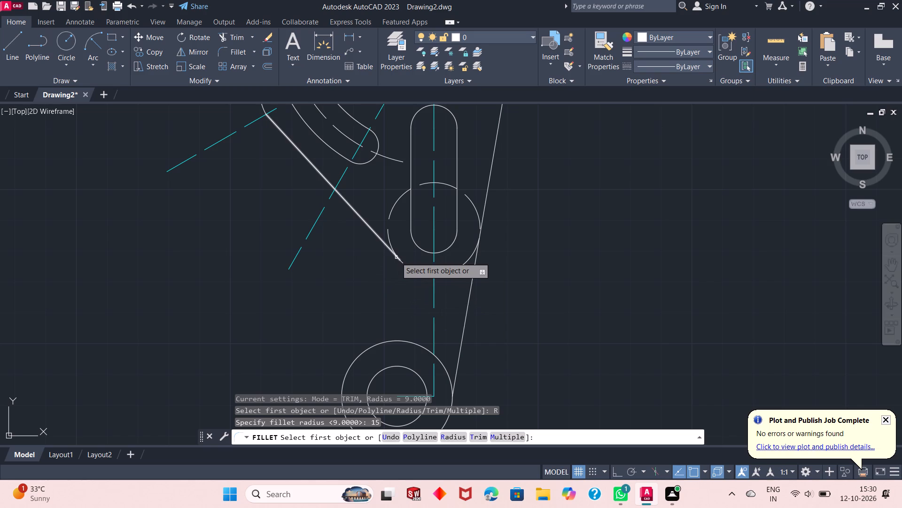
{"action": "left_click", "coordinate": [385, 343]}
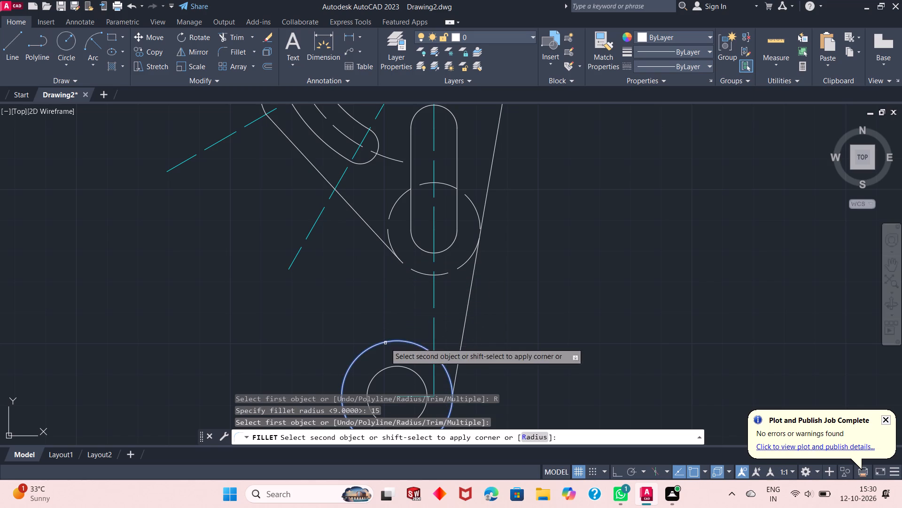
{"action": "left_click", "coordinate": [407, 265]}
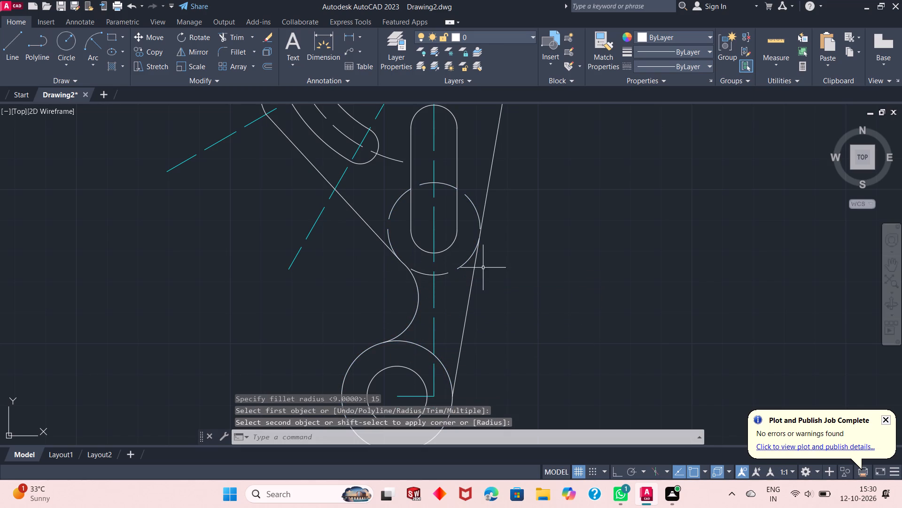
Trim away the dashed circle's left portion above the slanted line and its portion crossing the vertical slot.
{"action": "left_click", "coordinate": [223, 35]}
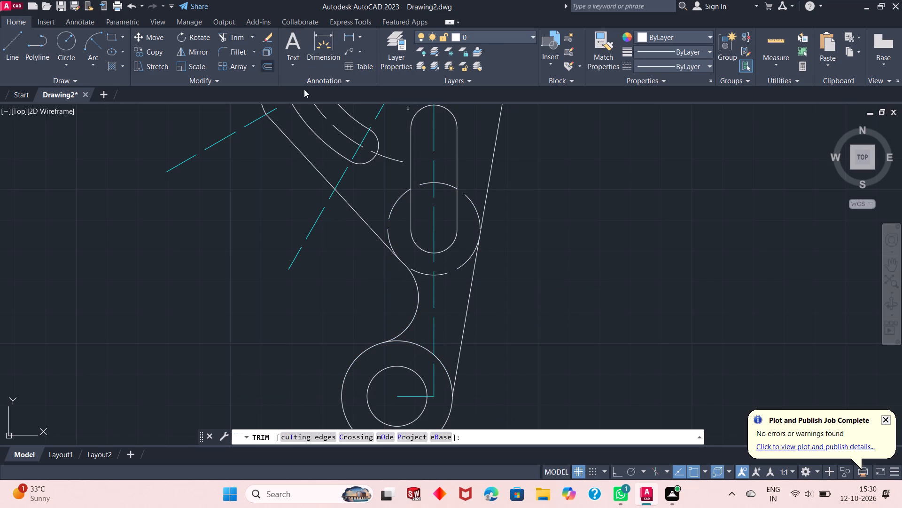
{"action": "left_click", "coordinate": [394, 210]}
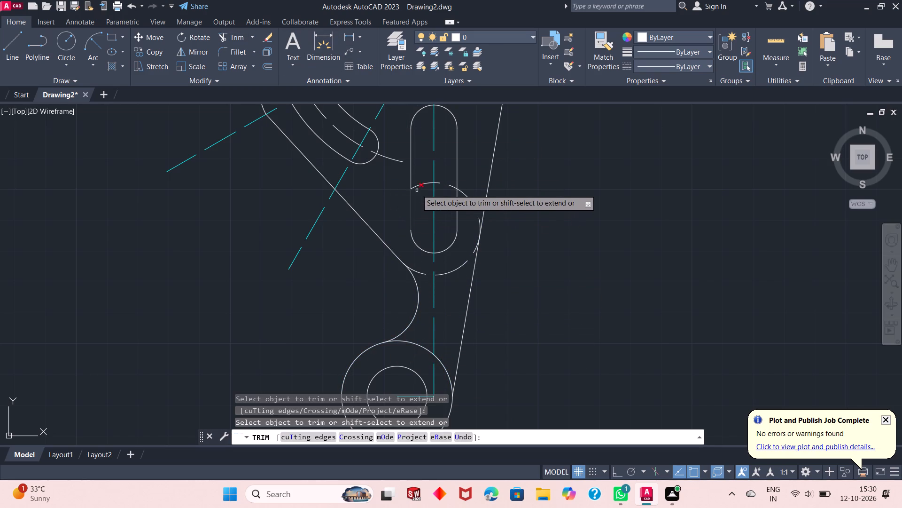
{"action": "left_click", "coordinate": [419, 186]}
{"action": "left_click", "coordinate": [449, 186]}
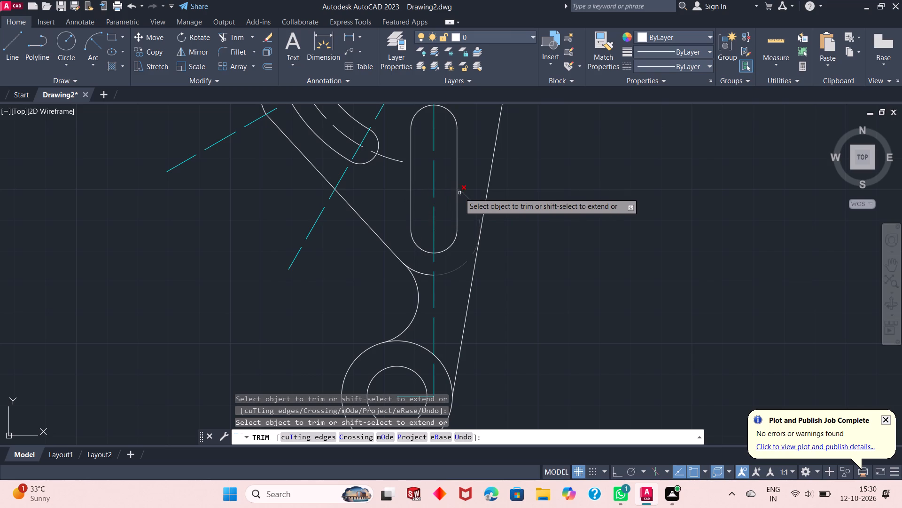
{"action": "right_click", "coordinate": [599, 237]}
{"action": "left_click", "coordinate": [610, 243]}
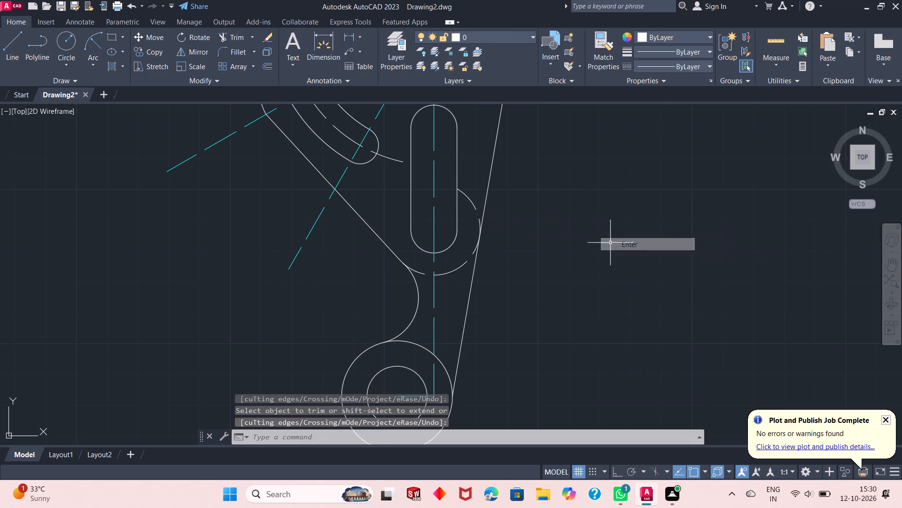
Trim away the lower inner portion of the upper outer circle, from the curved slot's fillet round to the right side line.
{"action": "scroll", "coordinate": [521, 318], "scroll_direction": "down", "scroll_amount": 3}
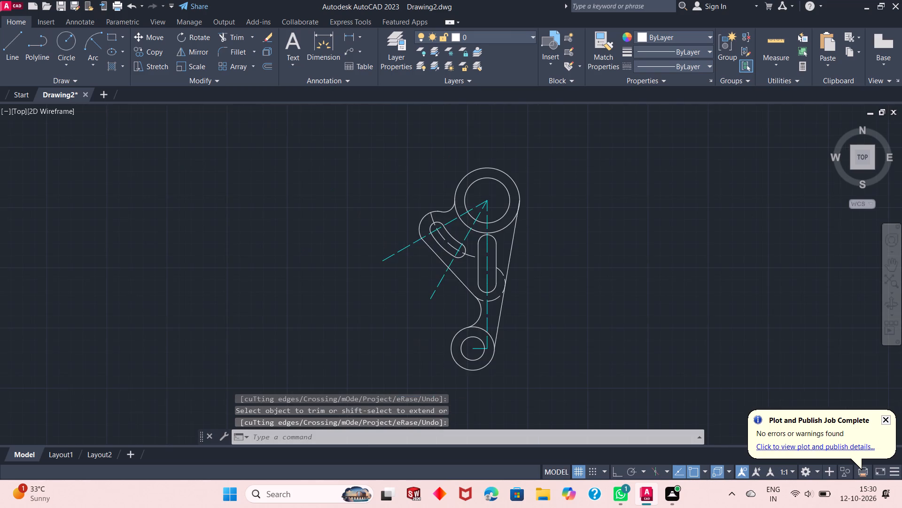
{"action": "scroll", "coordinate": [494, 306], "scroll_direction": "up", "scroll_amount": 1}
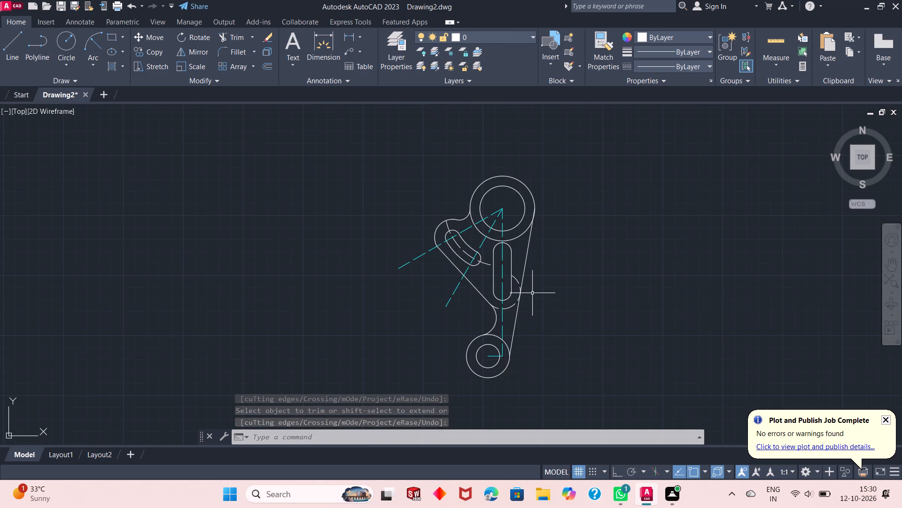
{"action": "scroll", "coordinate": [534, 294], "scroll_direction": "up", "scroll_amount": 1}
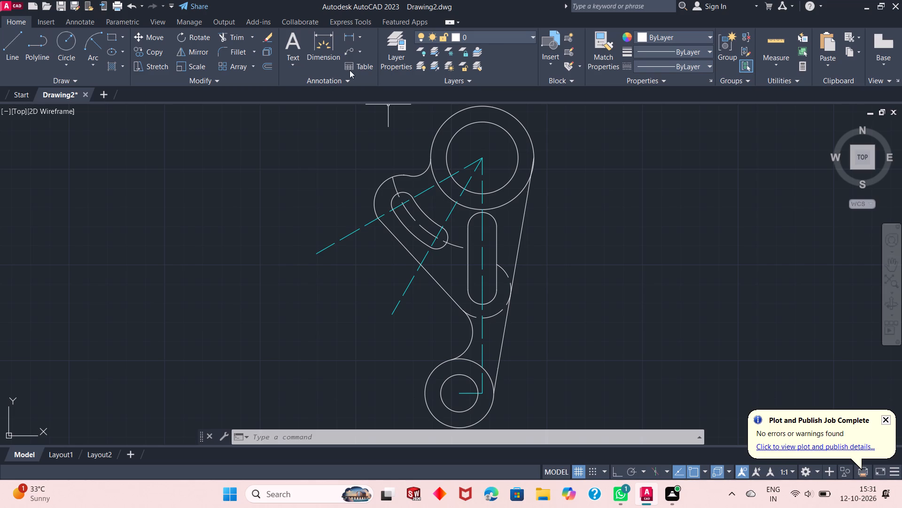
{"action": "left_click", "coordinate": [238, 40]}
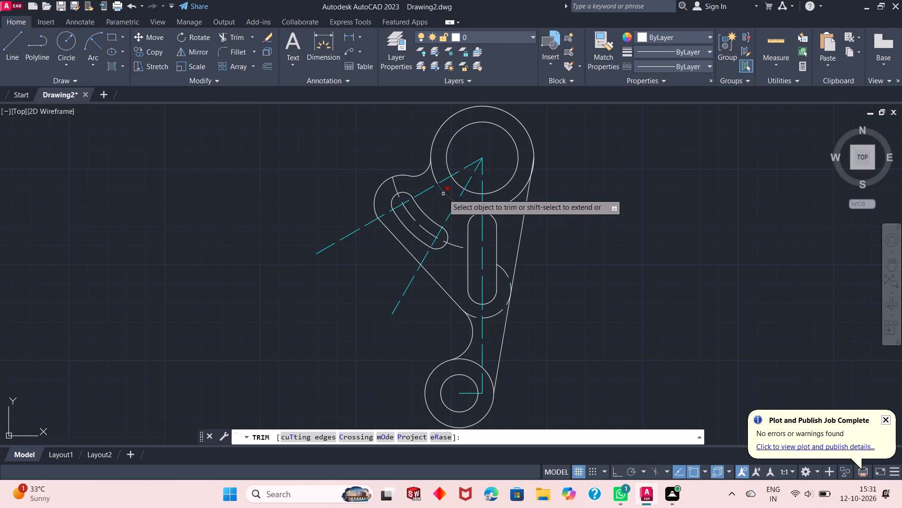
{"action": "left_click", "coordinate": [434, 177]}
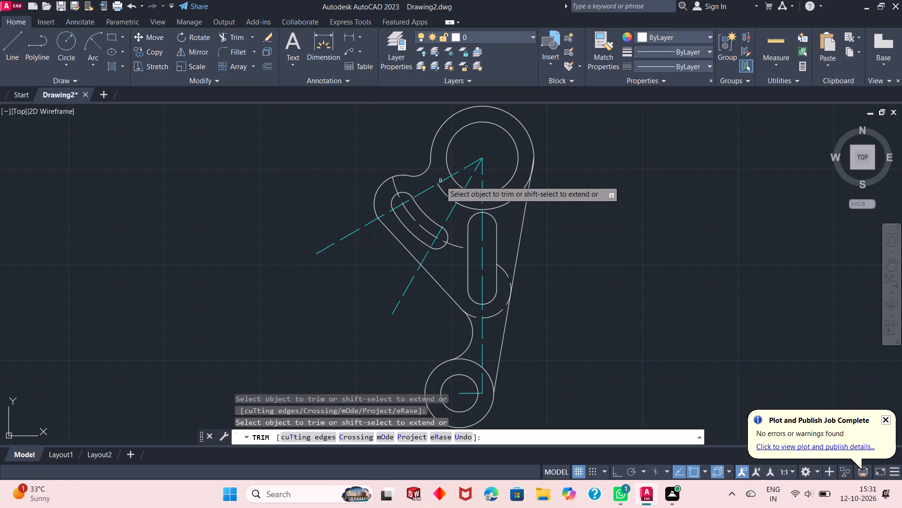
{"action": "left_click", "coordinate": [450, 197]}
{"action": "left_click", "coordinate": [469, 208]}
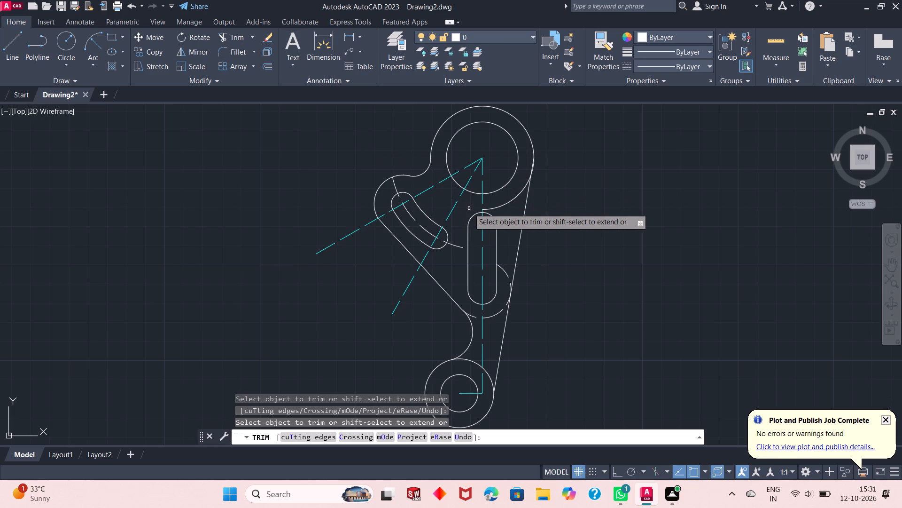
{"action": "left_click", "coordinate": [496, 208]}
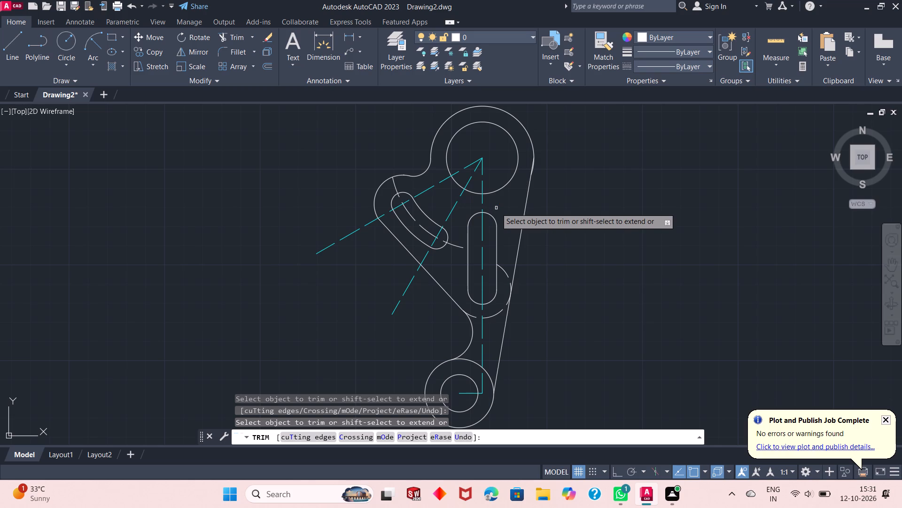
{"action": "scroll", "coordinate": [540, 167], "scroll_direction": "up", "scroll_amount": 4}
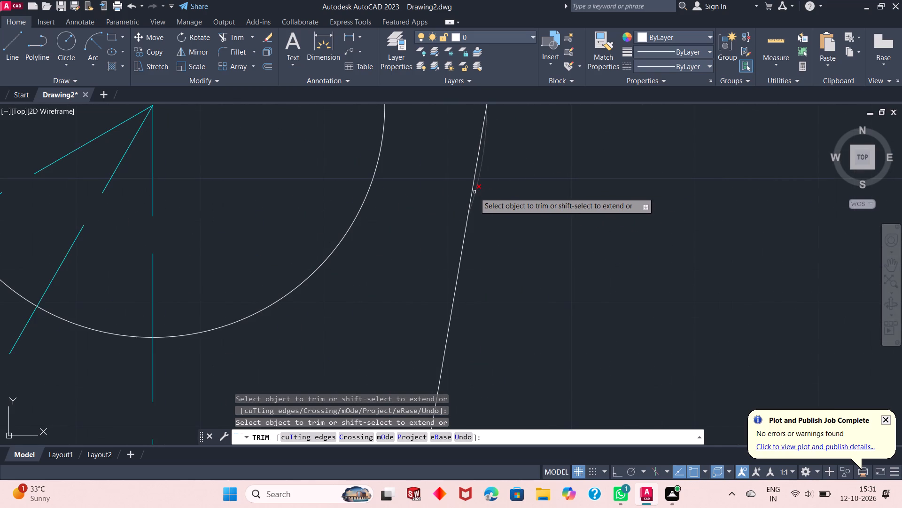
{"action": "left_click", "coordinate": [474, 192]}
{"action": "scroll", "coordinate": [528, 221], "scroll_direction": "down", "scroll_amount": 6}
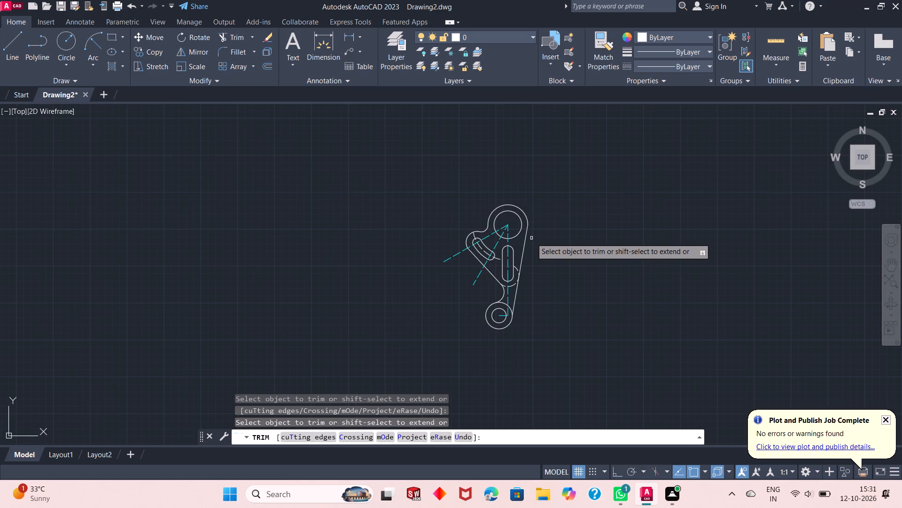
{"action": "scroll", "coordinate": [531, 238], "scroll_direction": "up", "scroll_amount": 1}
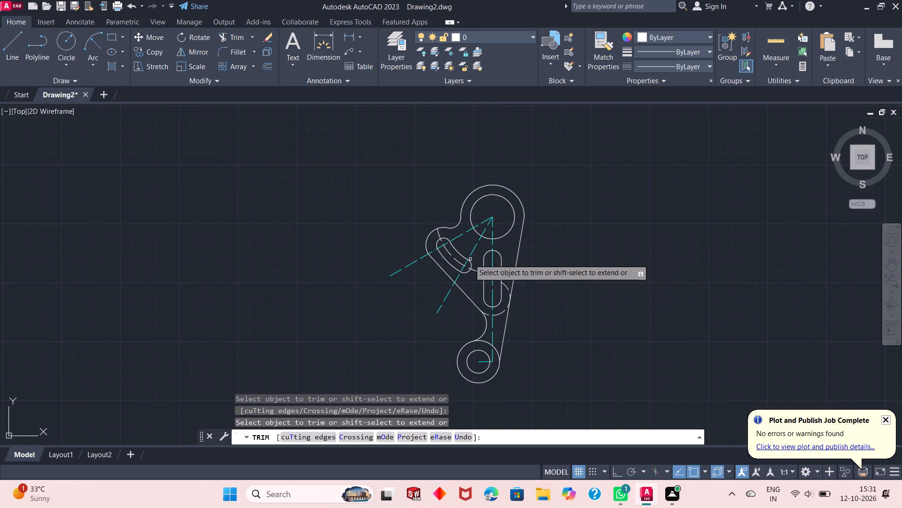
{"action": "right_click", "coordinate": [360, 192]}
{"action": "left_click", "coordinate": [368, 198]}
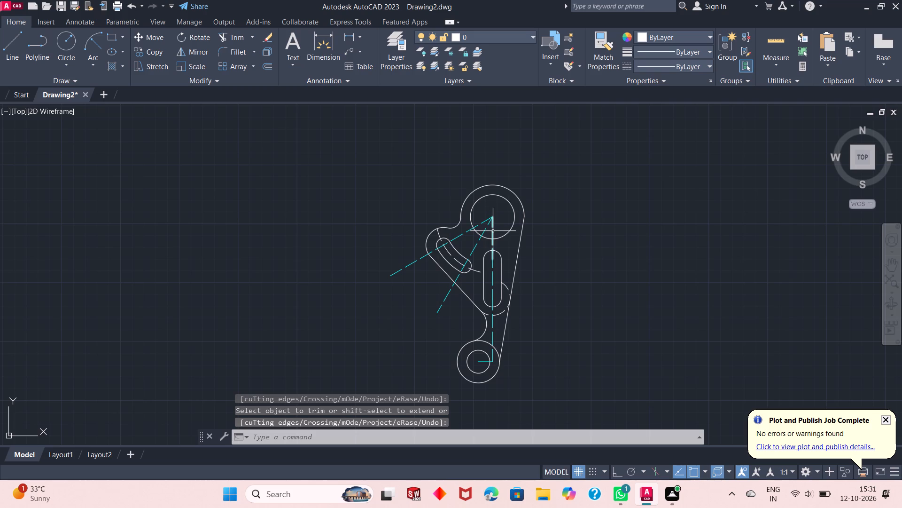
On Layer2, add a vertical linear dimension from the upper circles' centre to the centre of the vertical slot's top arc.
{"action": "scroll", "coordinate": [492, 299], "scroll_direction": "up", "scroll_amount": 1}
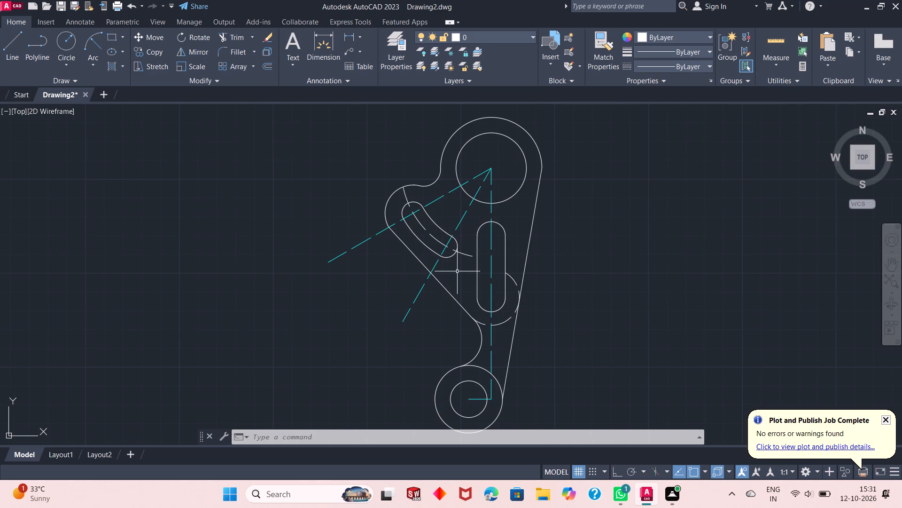
{"action": "left_click", "coordinate": [503, 38]}
{"action": "left_click", "coordinate": [497, 80]}
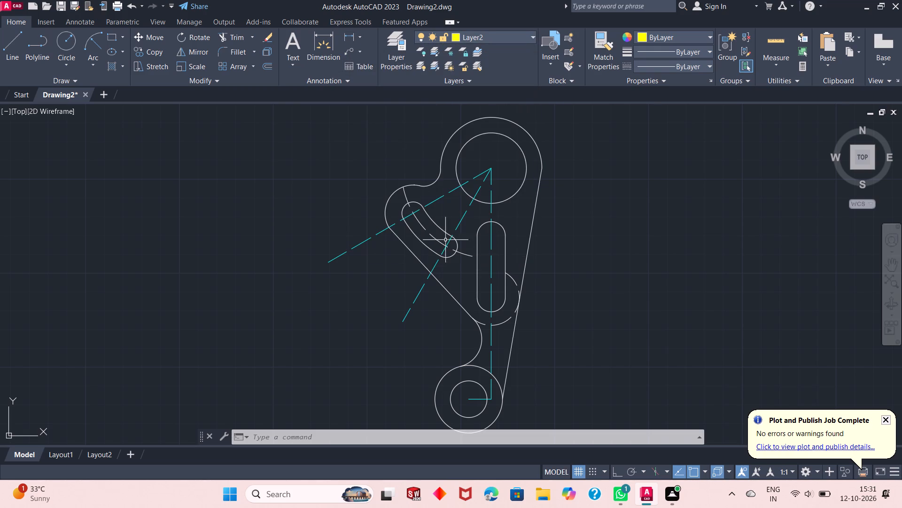
{"action": "scroll", "coordinate": [507, 318], "scroll_direction": "down", "scroll_amount": 2}
{"action": "scroll", "coordinate": [502, 306], "scroll_direction": "up", "scroll_amount": 2}
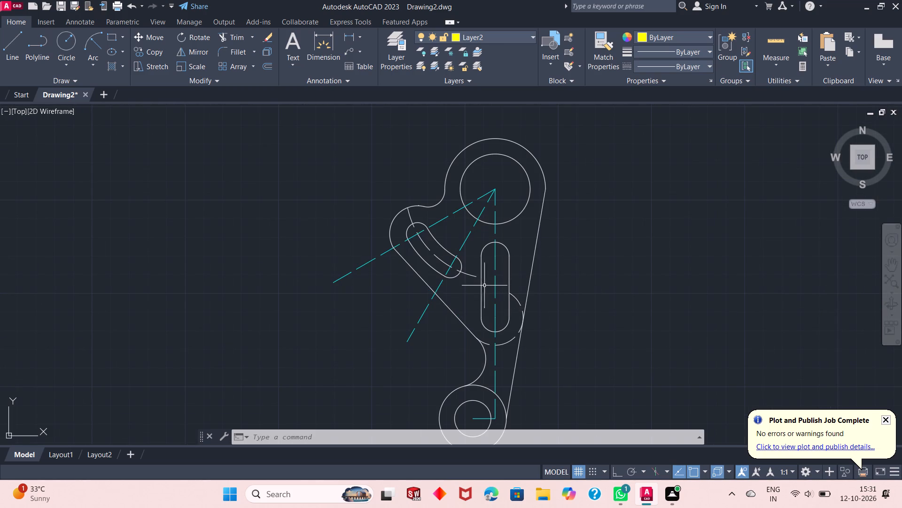
{"action": "left_click", "coordinate": [347, 36]}
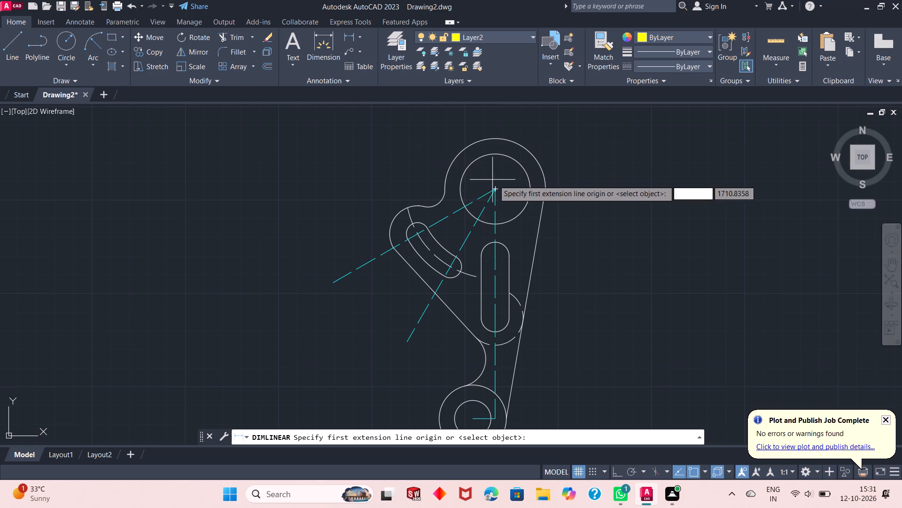
{"action": "left_click", "coordinate": [496, 190]}
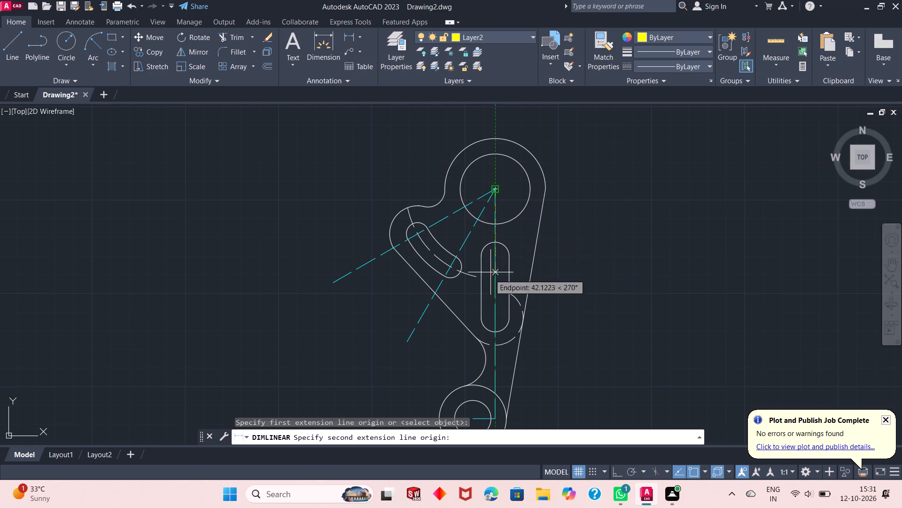
{"action": "left_click", "coordinate": [494, 255]}
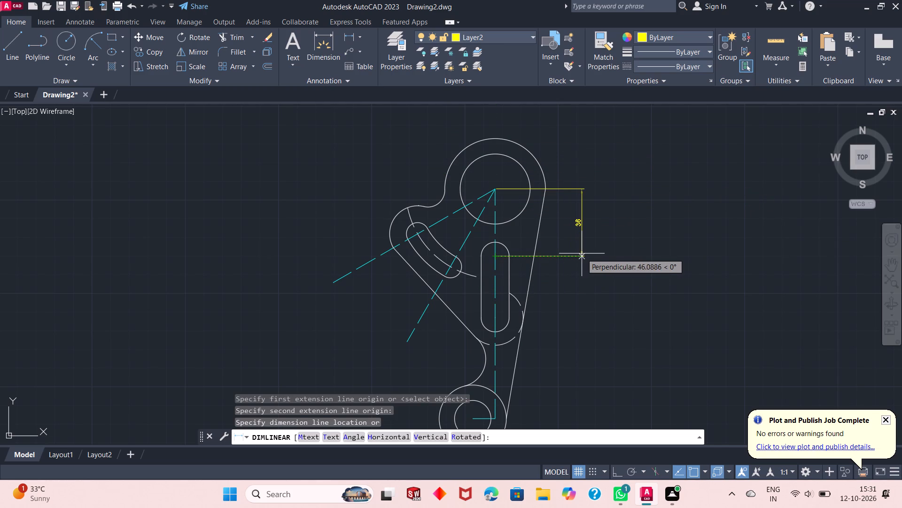
{"action": "left_click", "coordinate": [584, 254]}
Modify the ISO-25 dimension style to a text height of 5 and set it as the current style.
{"action": "type", "text": "d"}
{"action": "key", "text": "space"}
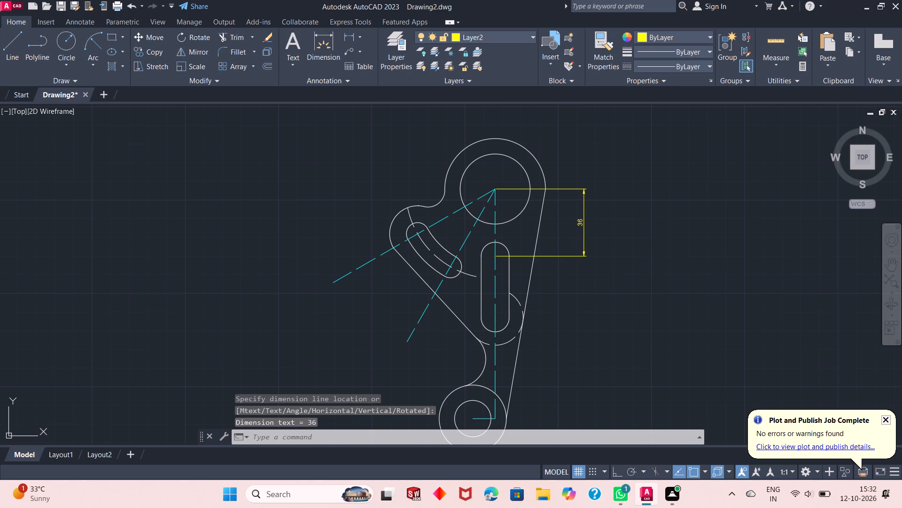
{"action": "left_click", "coordinate": [579, 221]}
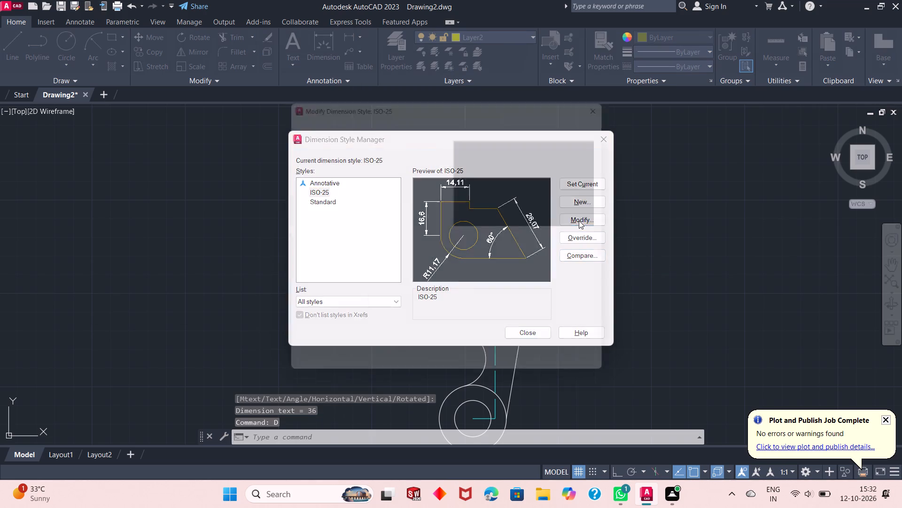
{"action": "double_click", "coordinate": [422, 197]}
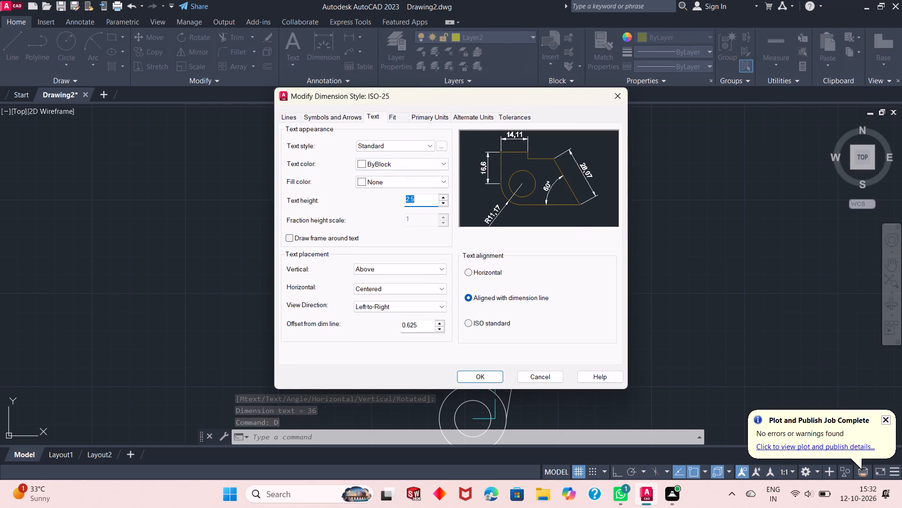
{"action": "key", "text": "5"}
{"action": "key", "text": "Return"}
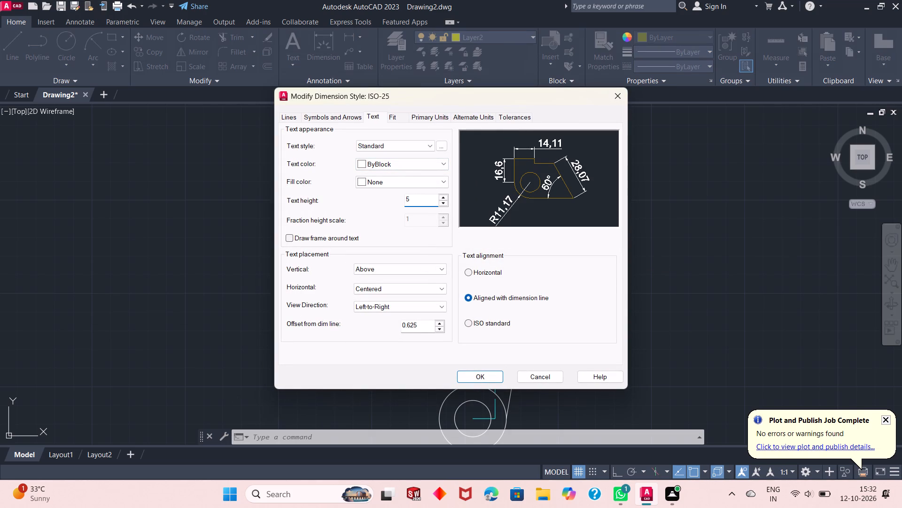
{"action": "left_click", "coordinate": [470, 374]}
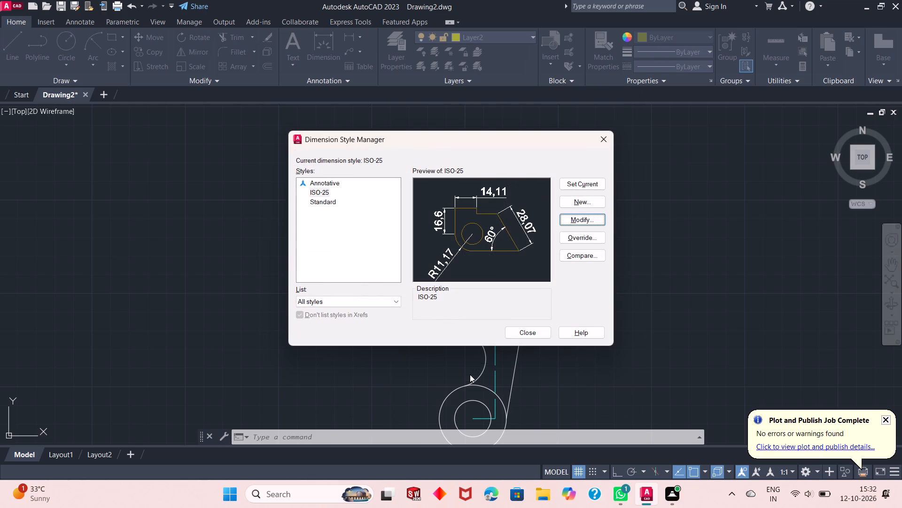
{"action": "left_click", "coordinate": [589, 184]}
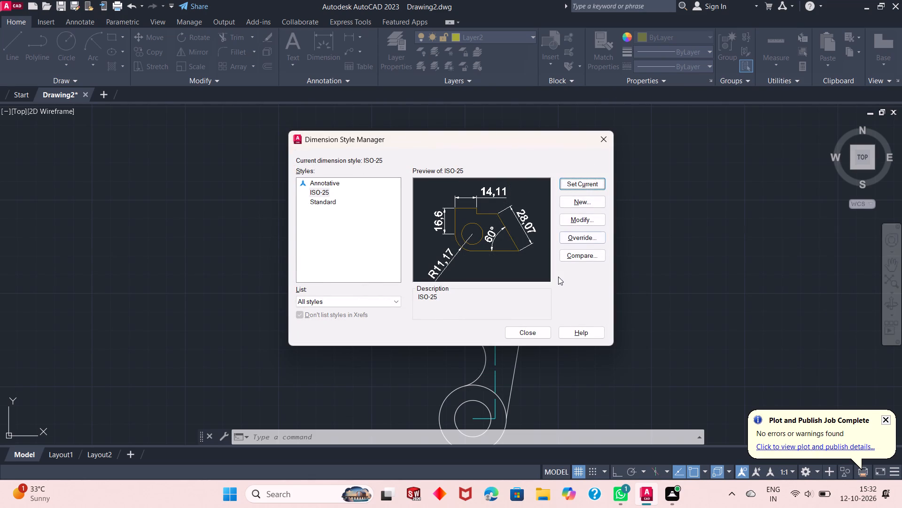
{"action": "left_click", "coordinate": [541, 330]}
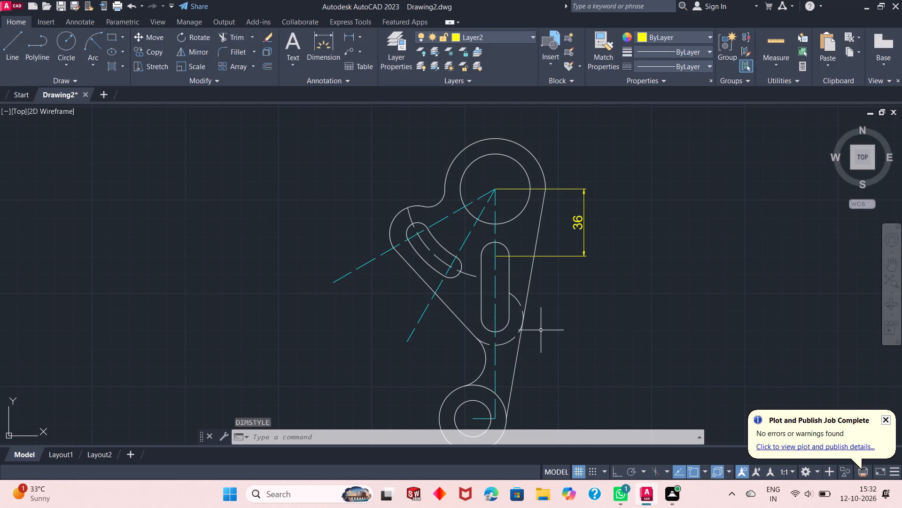
Add a vertical linear dimension between the centres of the vertical slot's top and bottom arcs, in line with the existing dimension.
{"action": "scroll", "coordinate": [541, 330], "scroll_direction": "down", "scroll_amount": 1}
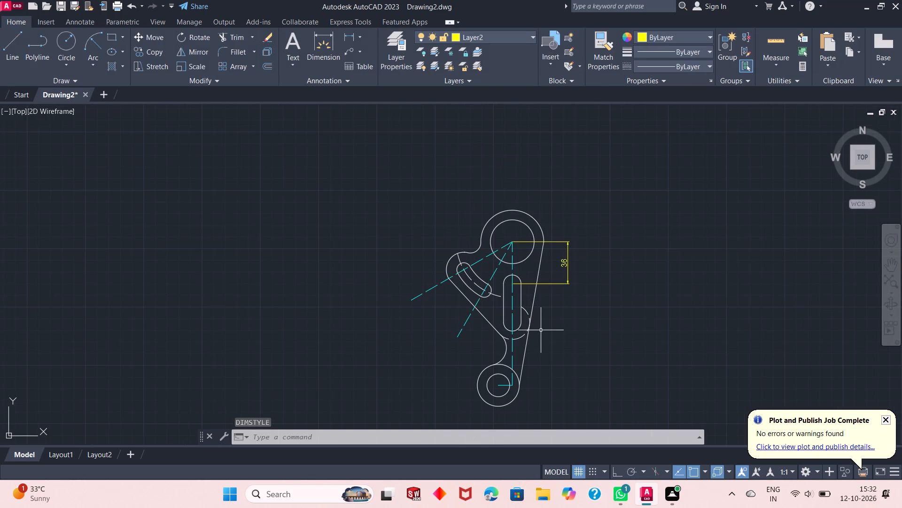
{"action": "scroll", "coordinate": [541, 330], "scroll_direction": "up", "scroll_amount": 1}
{"action": "scroll", "coordinate": [541, 330], "scroll_direction": "down", "scroll_amount": 1}
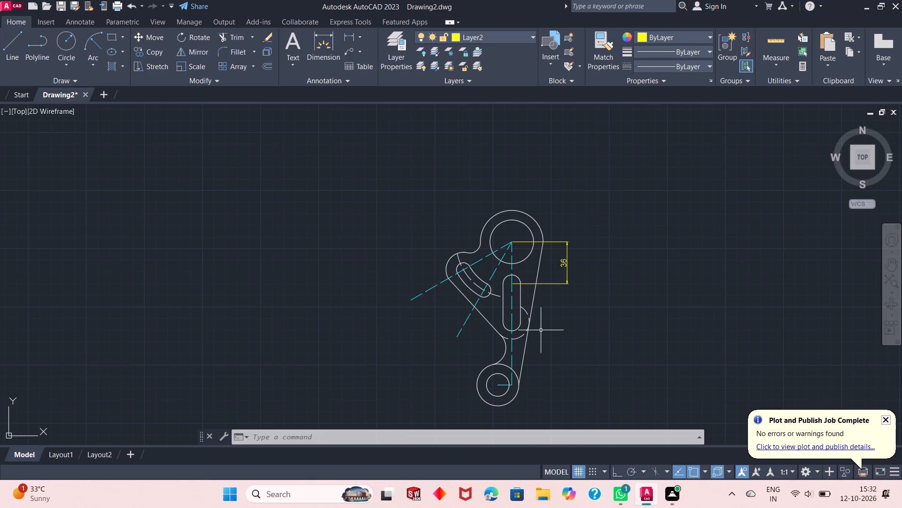
{"action": "right_click", "coordinate": [371, 149]}
{"action": "left_click", "coordinate": [390, 167]}
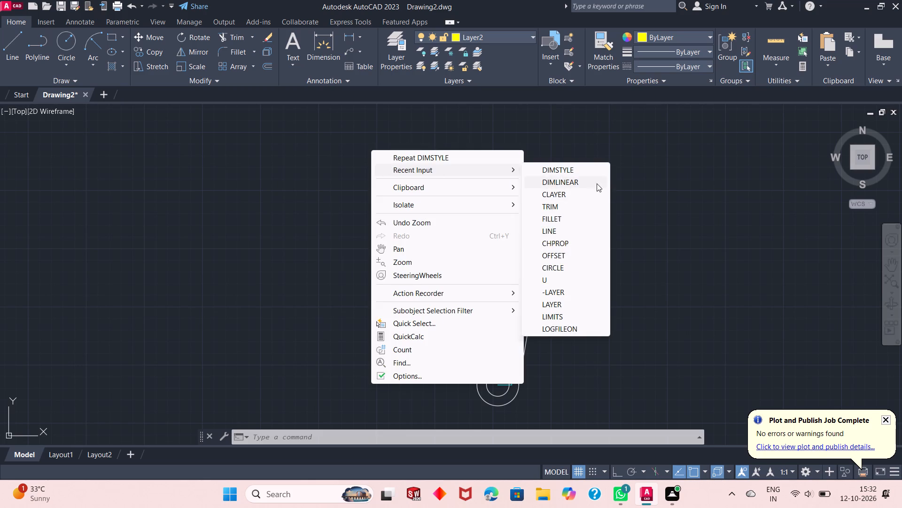
{"action": "left_click", "coordinate": [597, 183]}
{"action": "scroll", "coordinate": [566, 259], "scroll_direction": "down", "scroll_amount": 1}
{"action": "scroll", "coordinate": [551, 317], "scroll_direction": "up", "scroll_amount": 2}
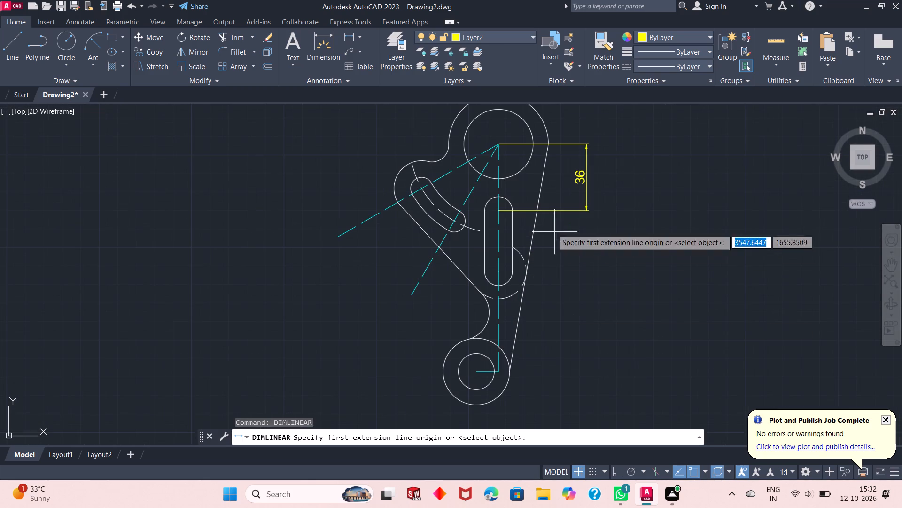
{"action": "left_click", "coordinate": [499, 212]}
{"action": "left_click", "coordinate": [497, 270]}
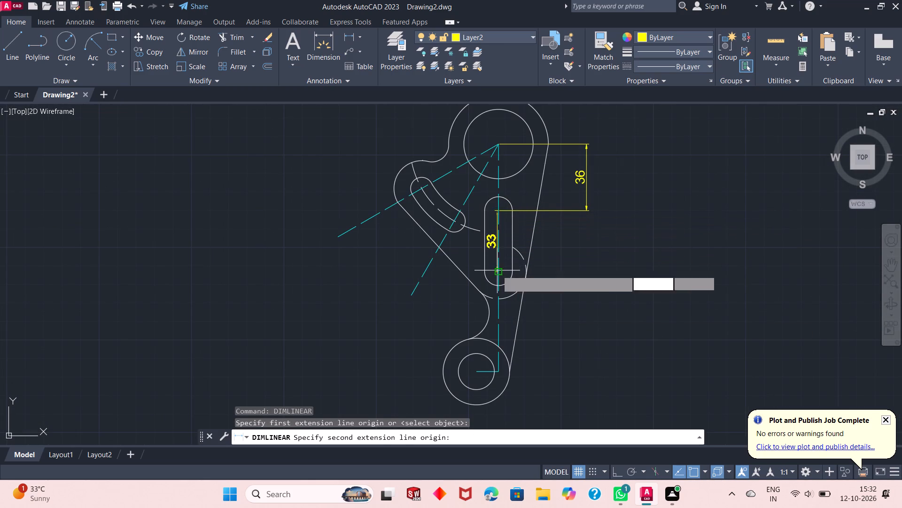
{"action": "left_click", "coordinate": [585, 268]}
Add a vertical linear dimension from the slot's bottom arc centre to the vertical centreline's lower end, in line with the dimensions above.
{"action": "right_click", "coordinate": [619, 198]}
{"action": "left_click", "coordinate": [630, 200]}
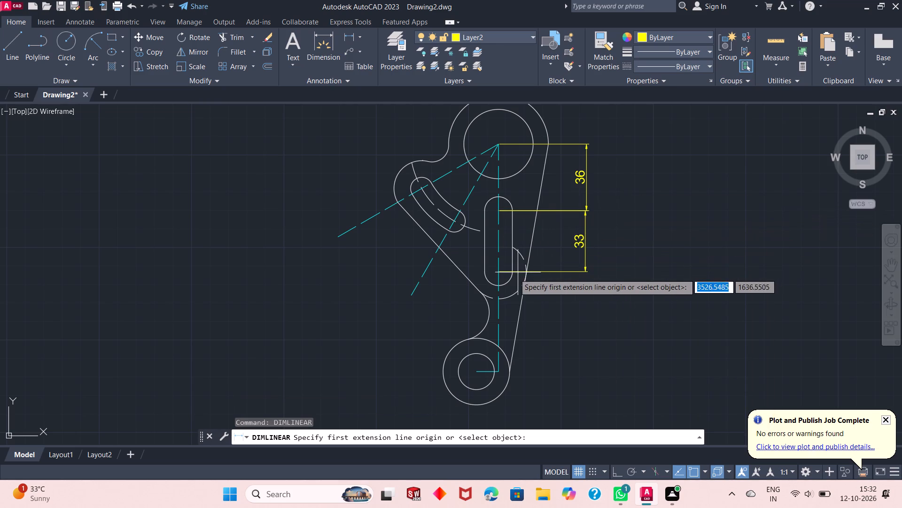
{"action": "left_click", "coordinate": [499, 275]}
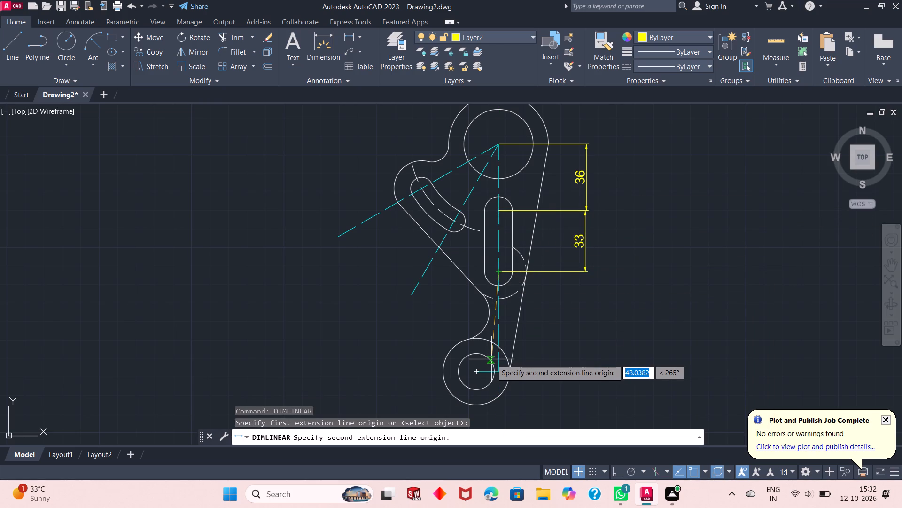
{"action": "left_click", "coordinate": [499, 372]}
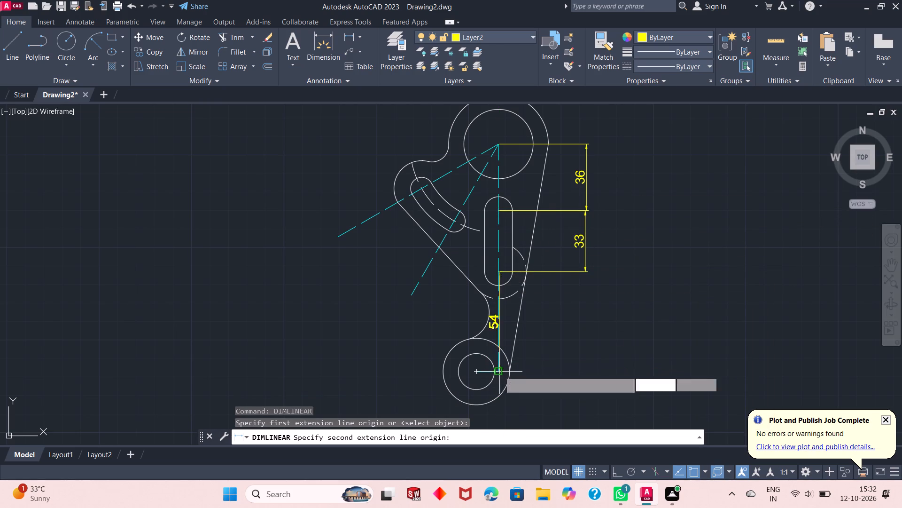
{"action": "left_click", "coordinate": [585, 359]}
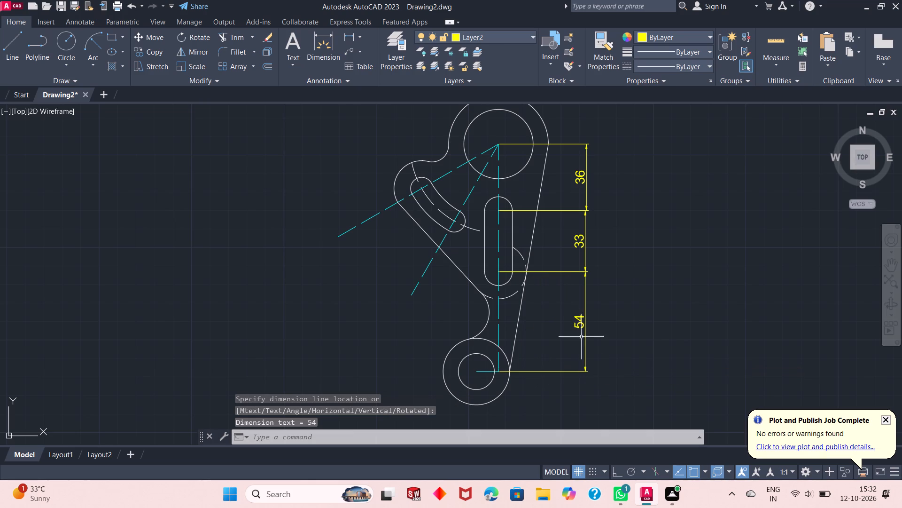
Add a horizontal linear dimension from the lower circles' centre to the vertical centreline's lower end, placed below the circles.
{"action": "scroll", "coordinate": [568, 235], "scroll_direction": "down", "scroll_amount": 1}
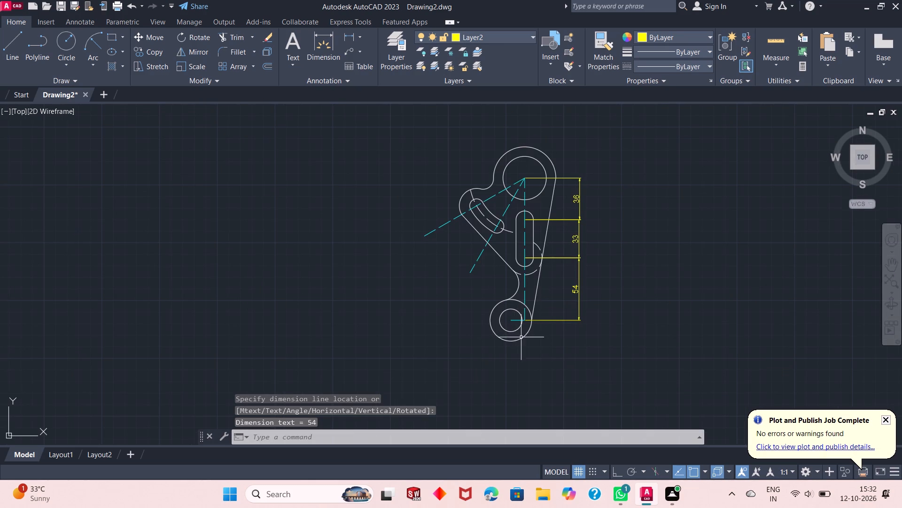
{"action": "scroll", "coordinate": [522, 338], "scroll_direction": "up", "scroll_amount": 3}
{"action": "right_click", "coordinate": [257, 180]}
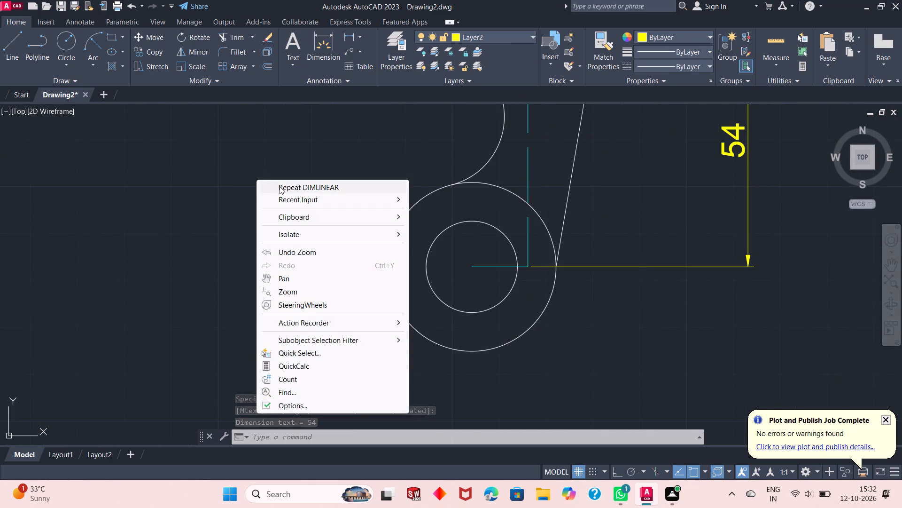
{"action": "left_click", "coordinate": [281, 187]}
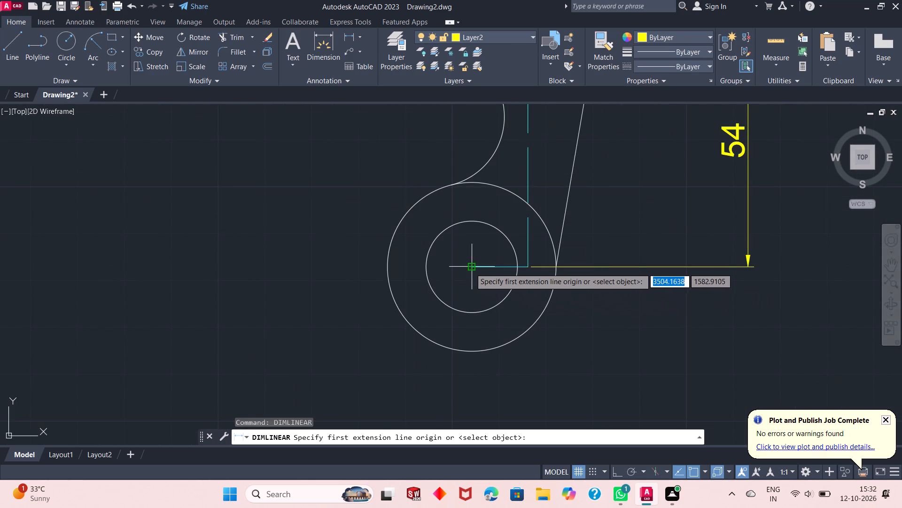
{"action": "left_click", "coordinate": [471, 268]}
{"action": "left_click", "coordinate": [527, 268]}
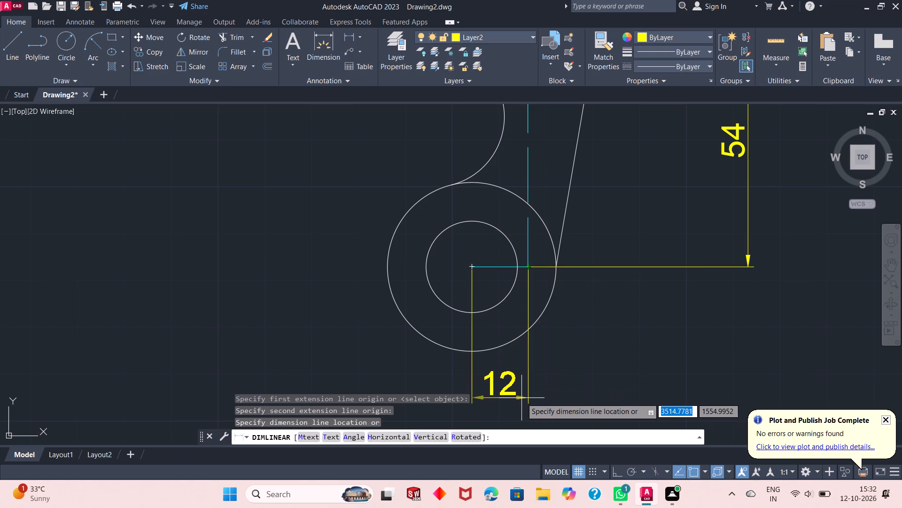
{"action": "left_click", "coordinate": [521, 398]}
Add an angular dimension between the steeper slanted centreline and the vertical centreline, with its arc below the curved slot.
{"action": "scroll", "coordinate": [582, 337], "scroll_direction": "down", "scroll_amount": 1}
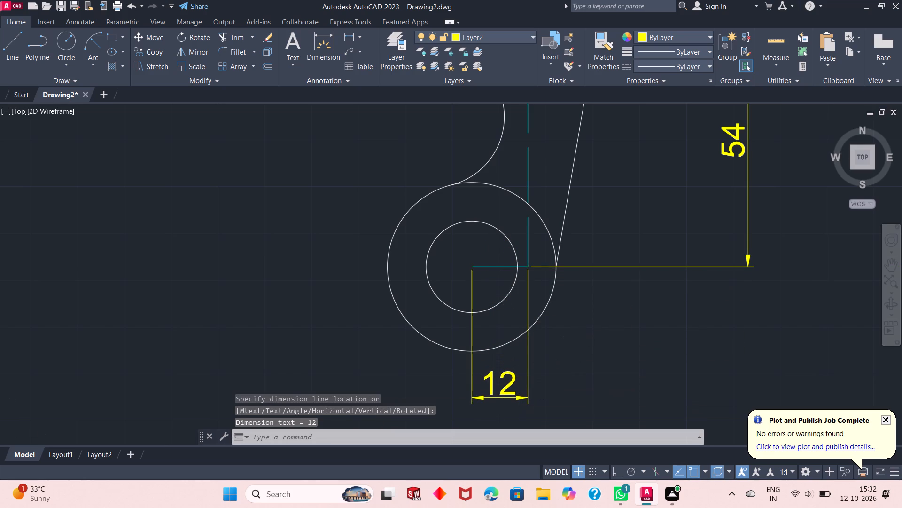
{"action": "scroll", "coordinate": [600, 353], "scroll_direction": "down", "scroll_amount": 1}
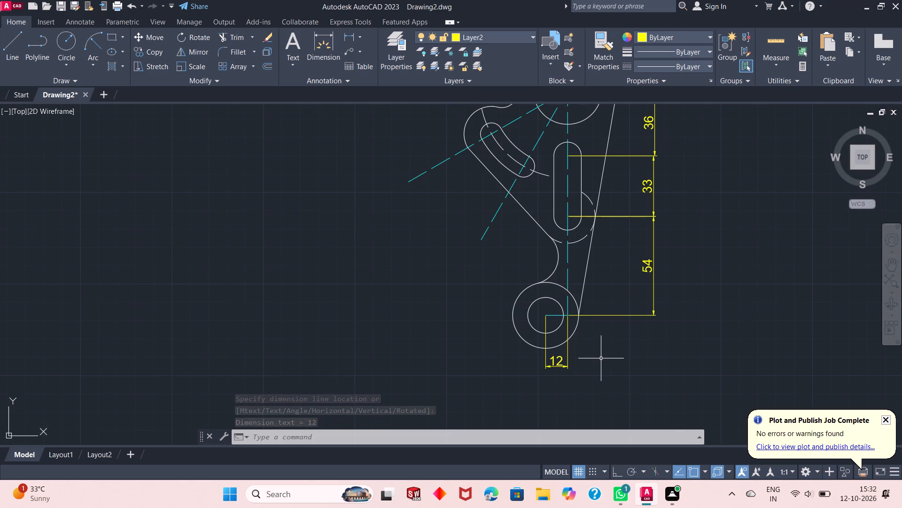
{"action": "scroll", "coordinate": [601, 358], "scroll_direction": "down", "scroll_amount": 1}
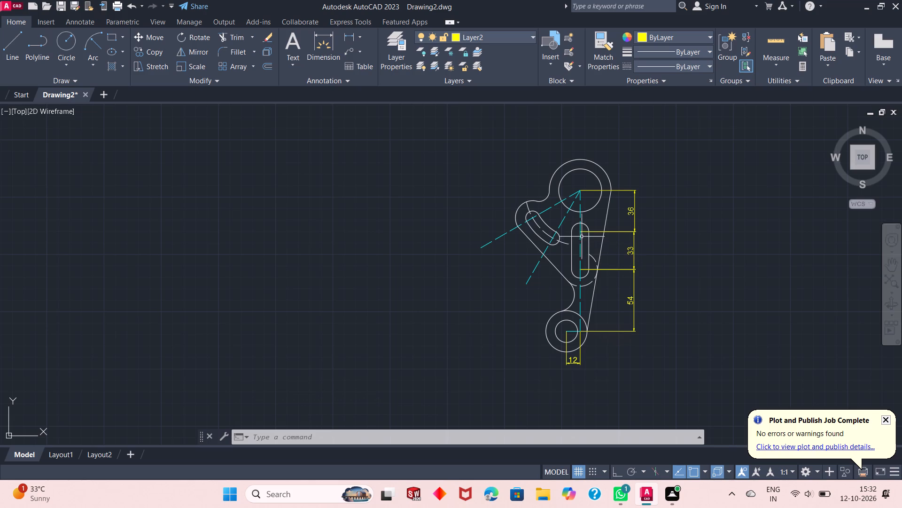
{"action": "scroll", "coordinate": [598, 215], "scroll_direction": "up", "scroll_amount": 1}
{"action": "left_click", "coordinate": [363, 36]}
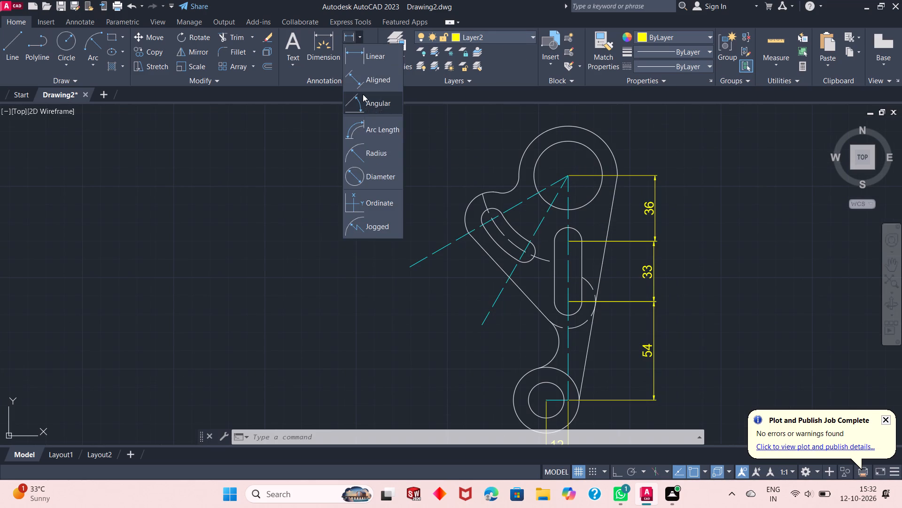
{"action": "left_click", "coordinate": [363, 94]}
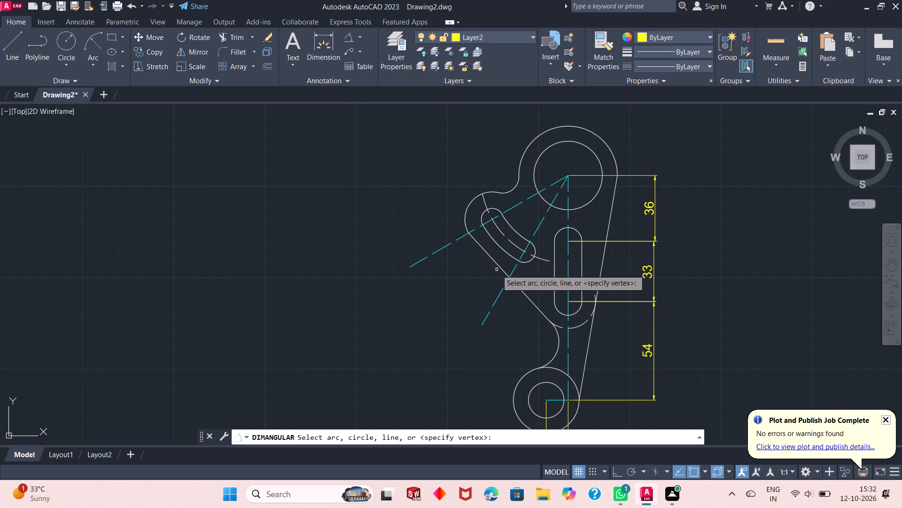
{"action": "left_click", "coordinate": [516, 270]}
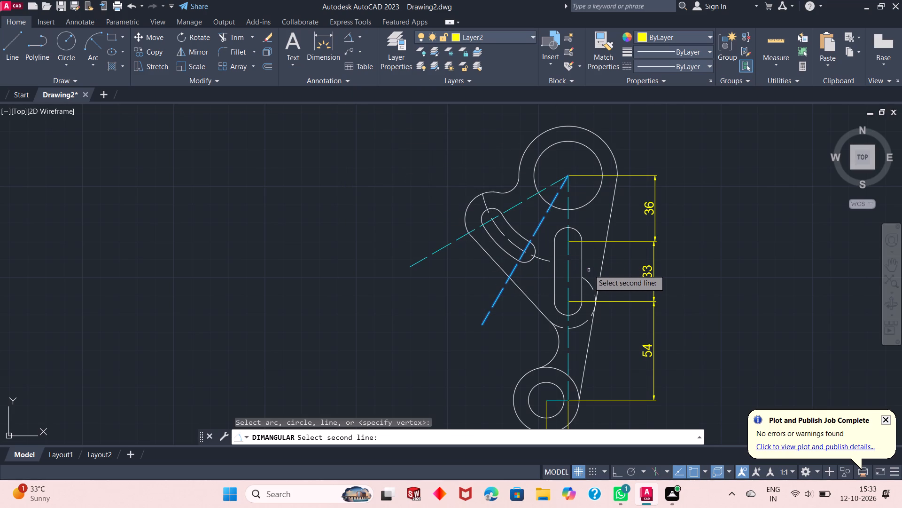
{"action": "left_click", "coordinate": [569, 275]}
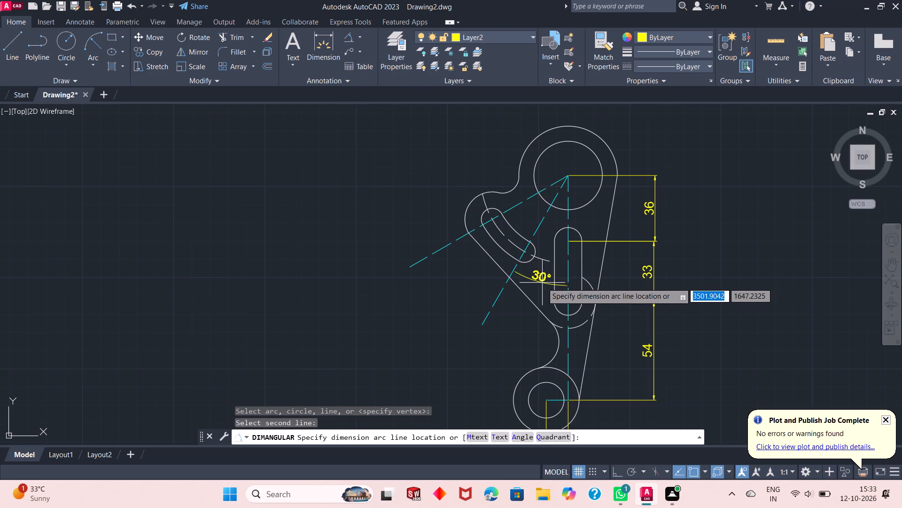
{"action": "left_click", "coordinate": [513, 317]}
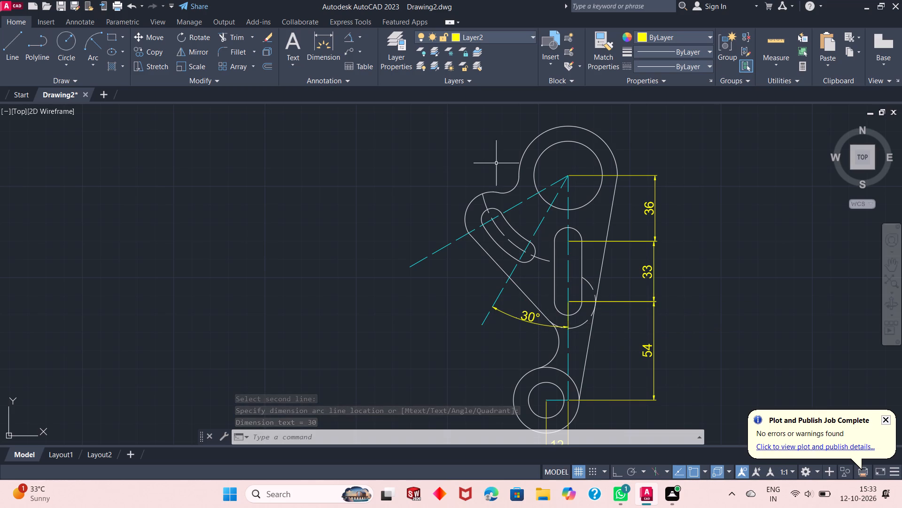
Add a radius dimension to the upper outer arc, with its text outside the outline at the upper right.
{"action": "left_click", "coordinate": [356, 40]}
{"action": "left_click", "coordinate": [358, 39]}
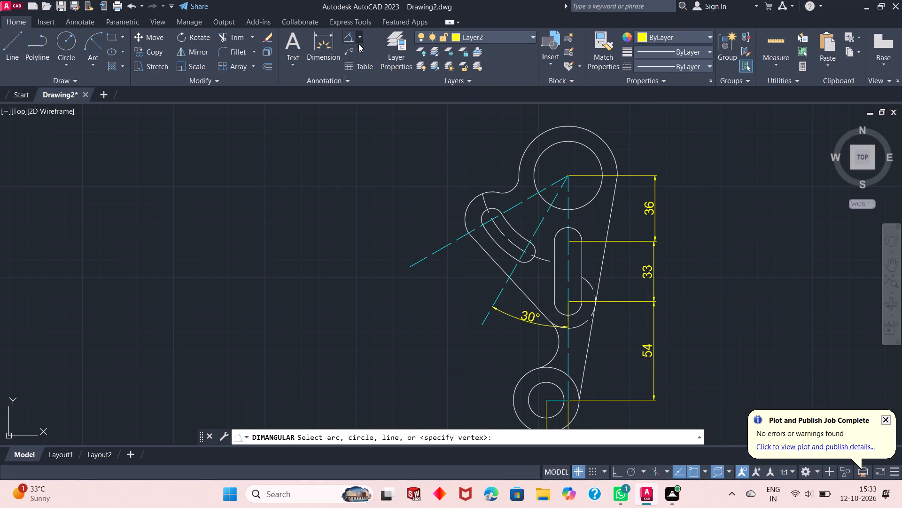
{"action": "left_click", "coordinate": [368, 149]}
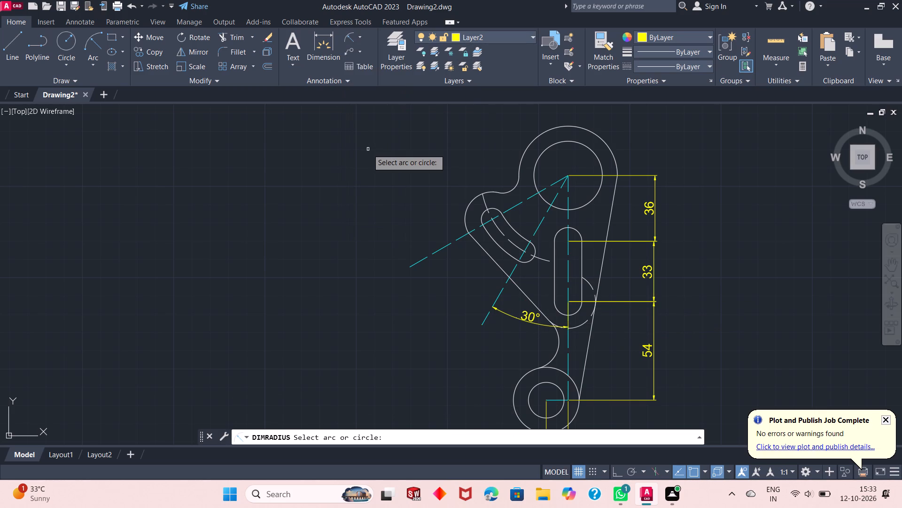
{"action": "left_click", "coordinate": [600, 137]}
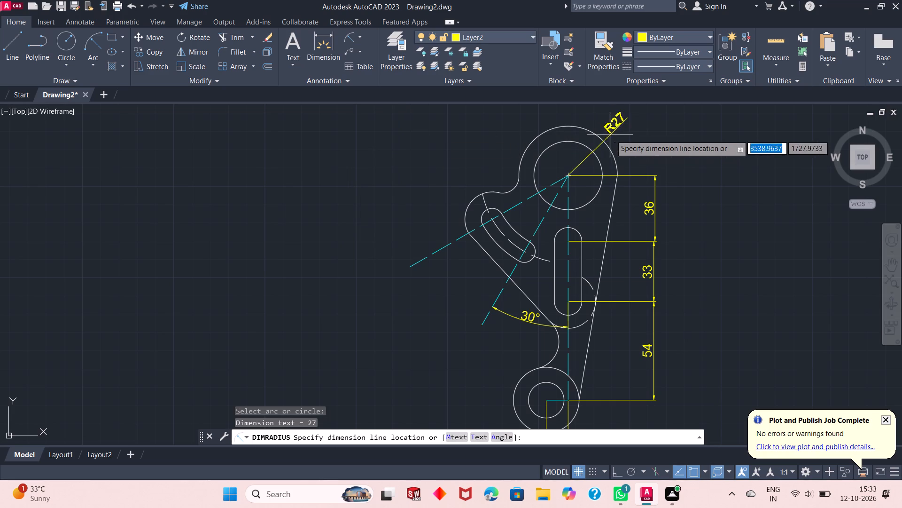
{"action": "left_click", "coordinate": [628, 119]}
Add a radius dimension to the fillet arc above the lower outer circle, placing its text beneath the angular dimension.
{"action": "right_click", "coordinate": [429, 122]}
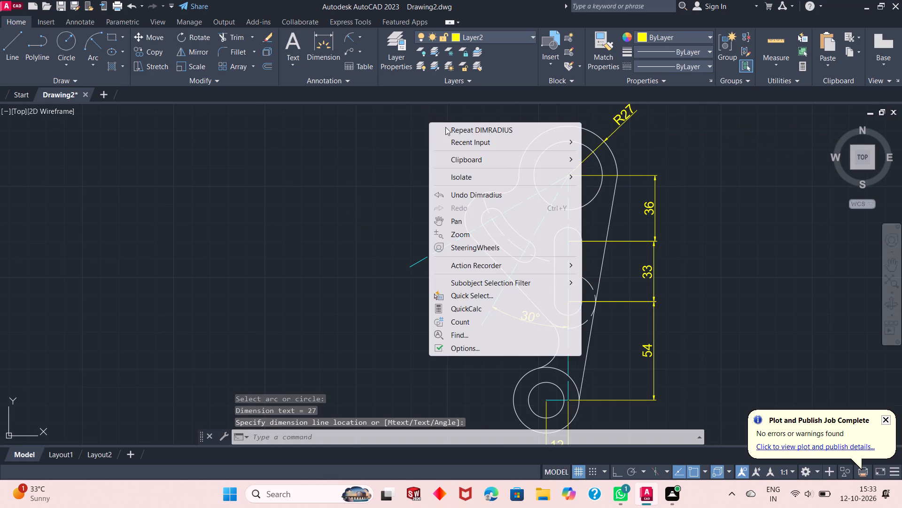
{"action": "left_click", "coordinate": [458, 130]}
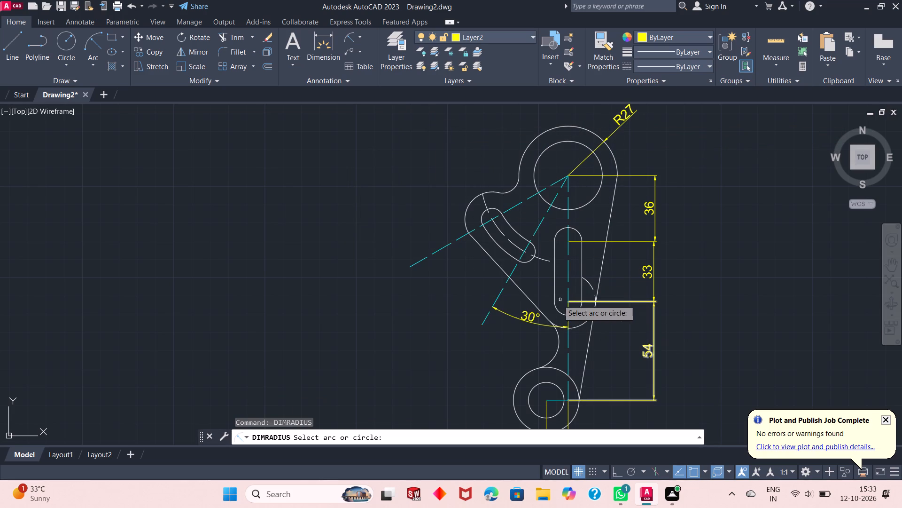
{"action": "left_click", "coordinate": [557, 337]}
{"action": "left_click", "coordinate": [544, 340]}
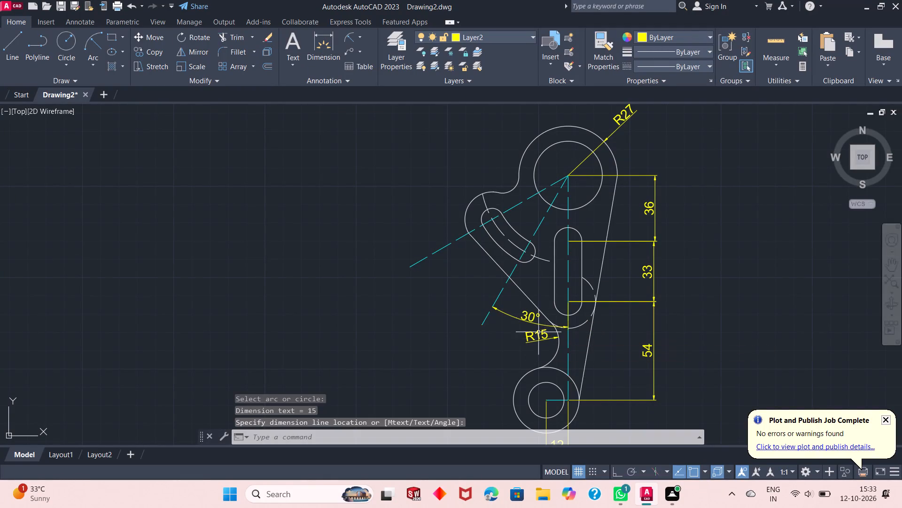
Add a radius dimension to the vertical slot's lower end arc, with its text outside the outline at the lower right.
{"action": "right_click", "coordinate": [436, 300]}
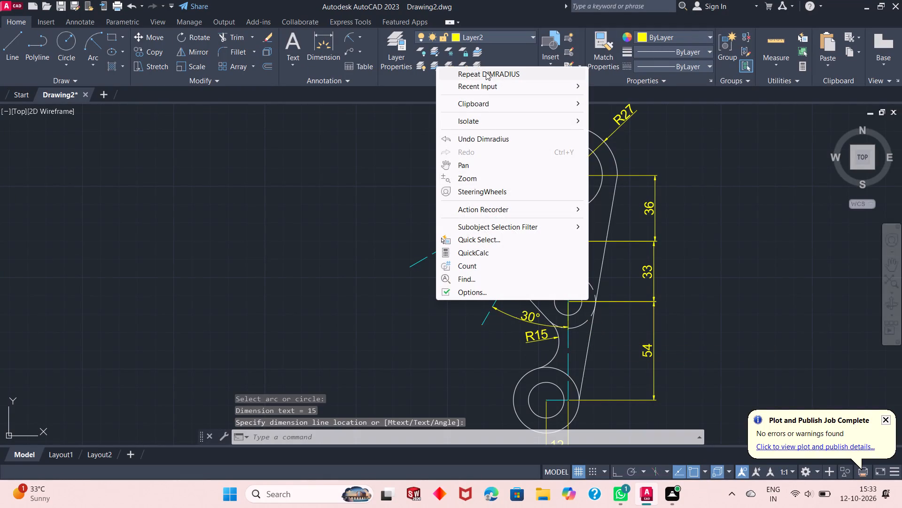
{"action": "left_click", "coordinate": [486, 72]}
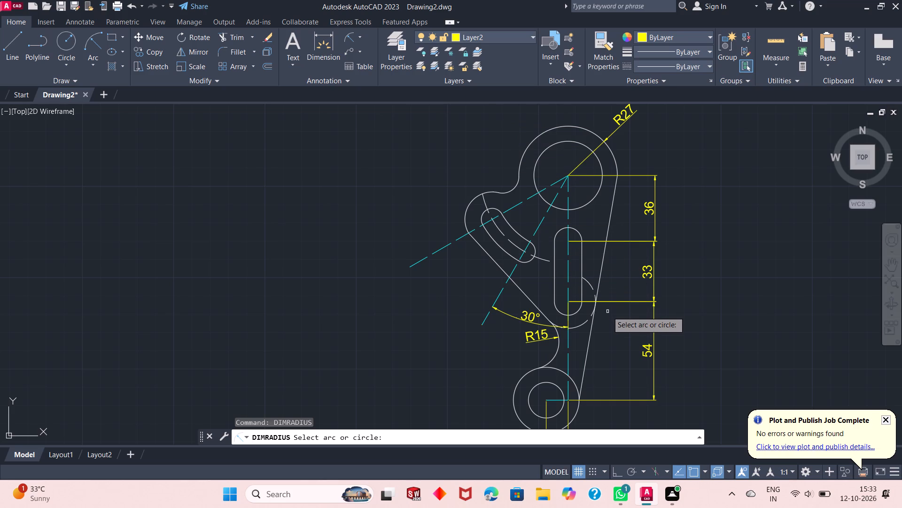
{"action": "left_click", "coordinate": [577, 311]}
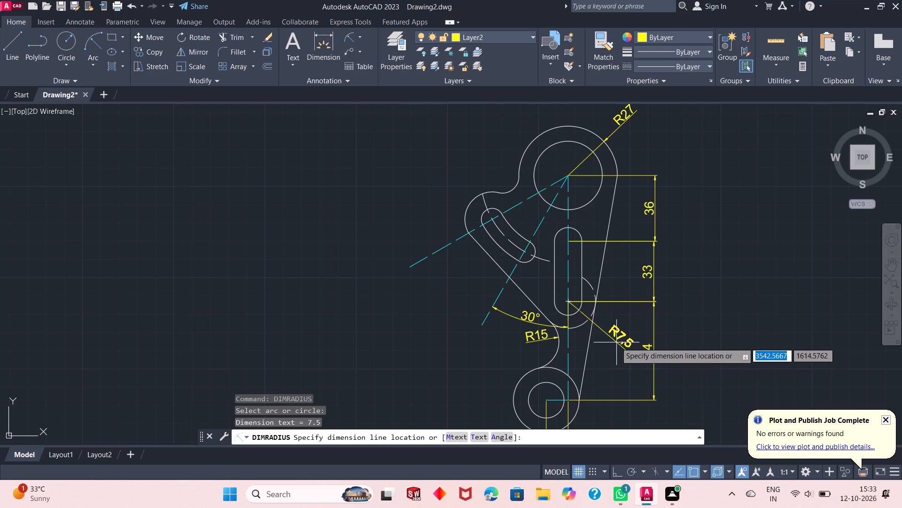
{"action": "left_click", "coordinate": [614, 329]}
Add a radius dimension to the larger arc around the vertical slot's lower end, placing its text below the slot's radius dimension.
{"action": "right_click", "coordinate": [689, 231]}
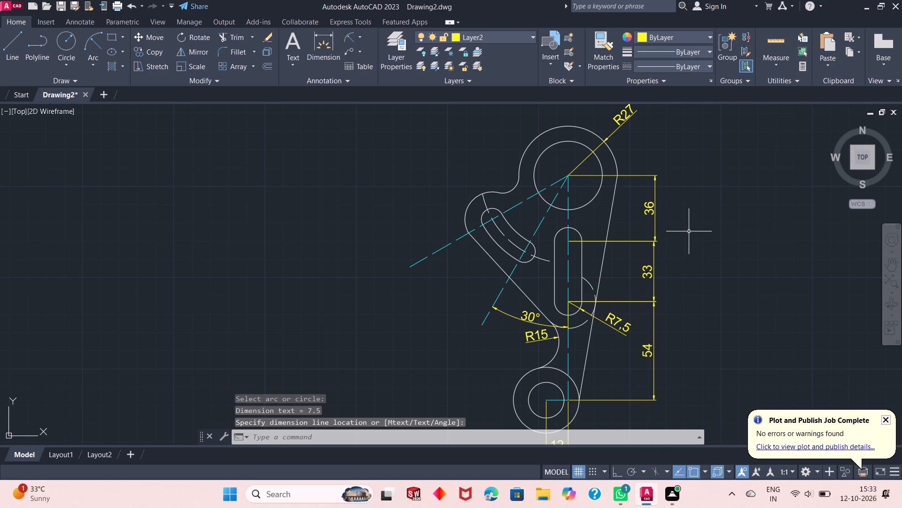
{"action": "left_click", "coordinate": [702, 237]}
{"action": "left_click", "coordinate": [585, 324]}
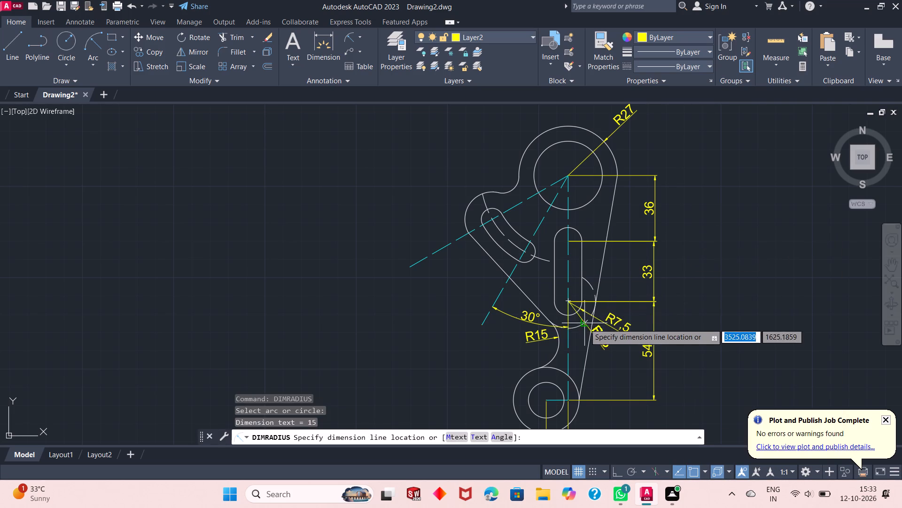
{"action": "left_click", "coordinate": [608, 359]}
Add a radius dimension to the curved slot's centreline arc, with its text on the inner side towards the upper circles.
{"action": "right_click", "coordinate": [702, 273]}
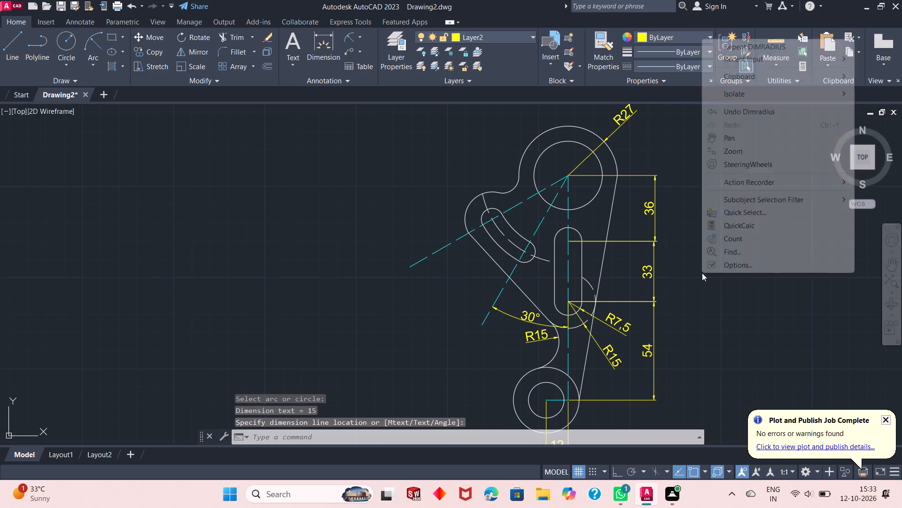
{"action": "left_click", "coordinate": [754, 50]}
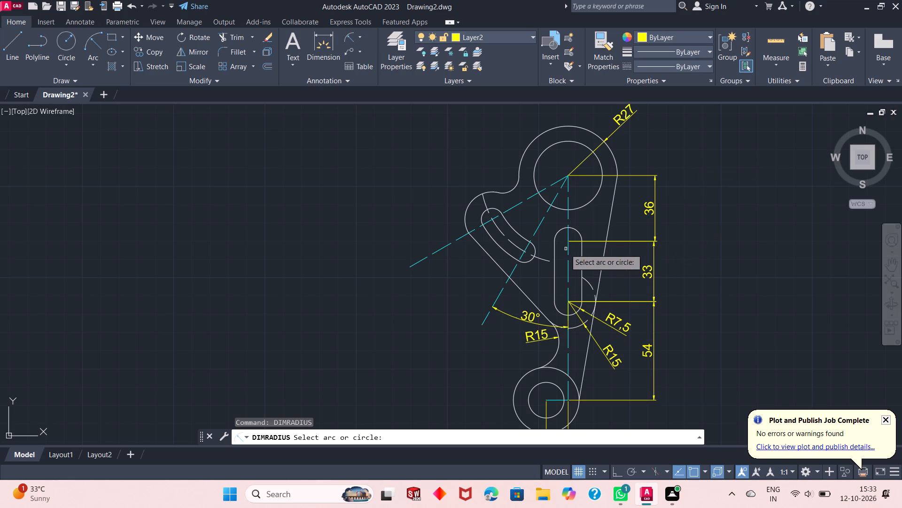
{"action": "left_click", "coordinate": [507, 239]}
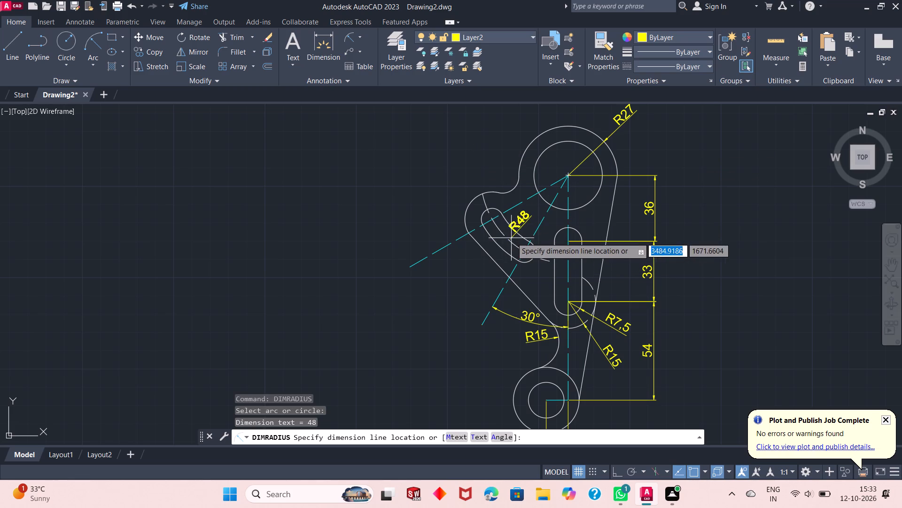
{"action": "left_click", "coordinate": [533, 217]}
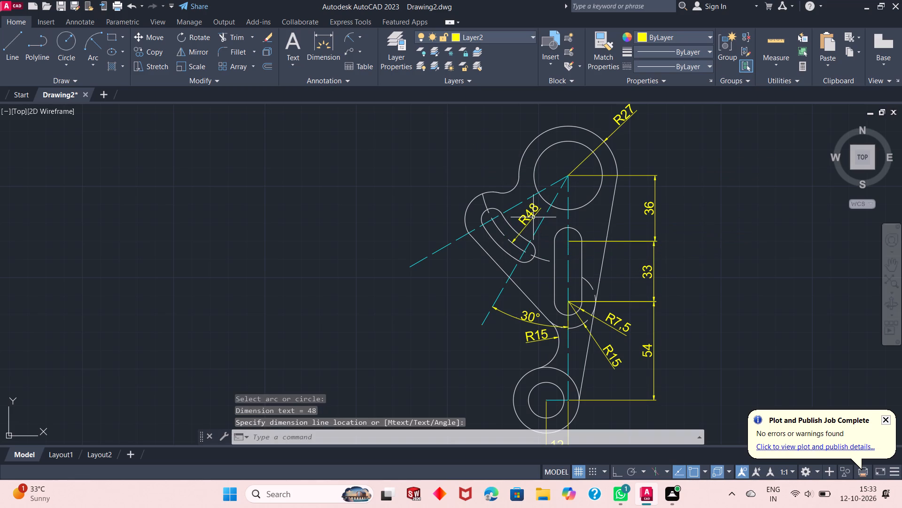
Add a radius dimension to the curved slot's upper end arc, with its text outside the outline on the left.
{"action": "right_click", "coordinate": [305, 173]}
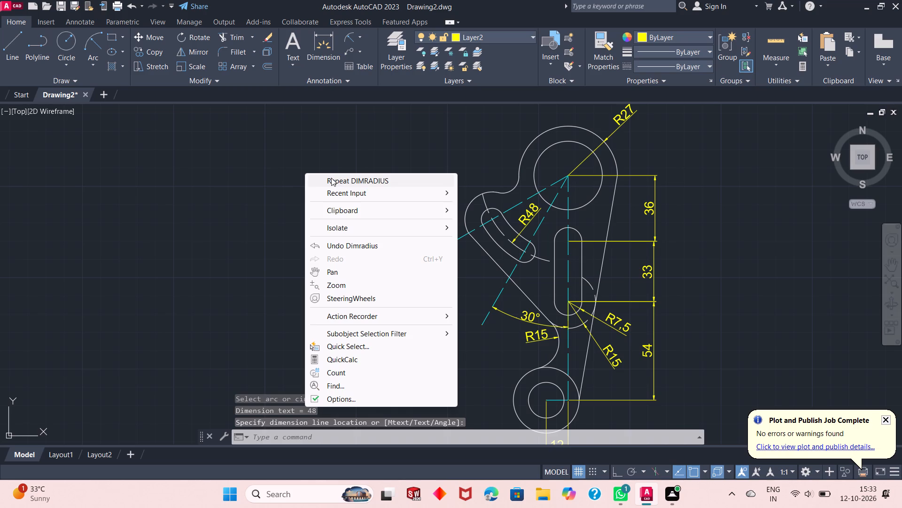
{"action": "left_click", "coordinate": [331, 178]}
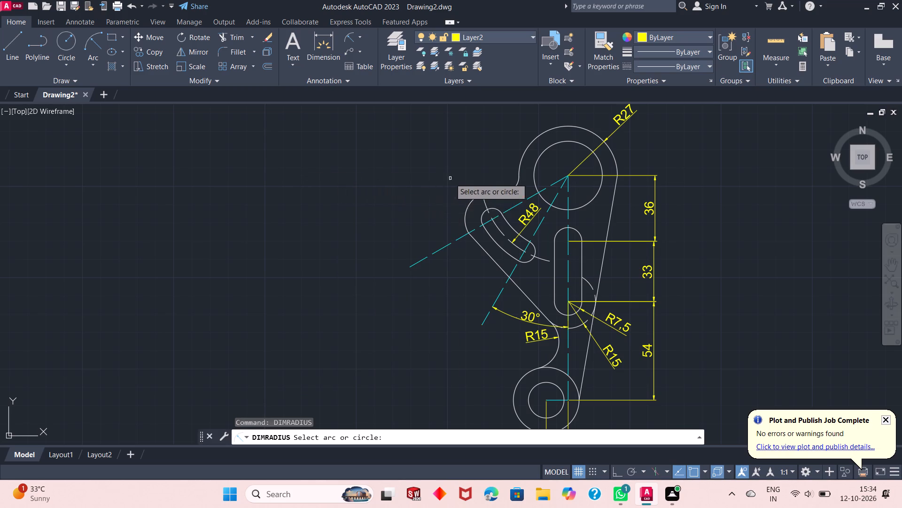
{"action": "scroll", "coordinate": [465, 173], "scroll_direction": "up", "scroll_amount": 2}
{"action": "left_click", "coordinate": [503, 283]}
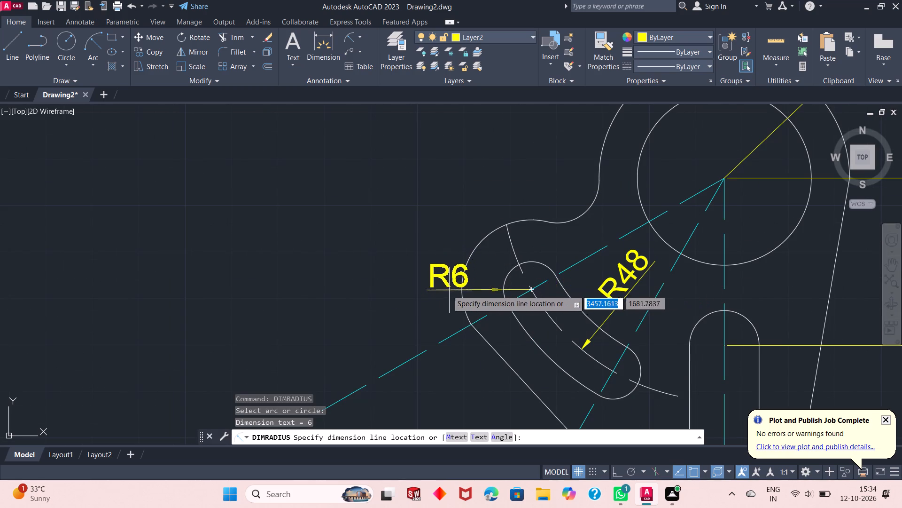
{"action": "left_click", "coordinate": [409, 297]}
Add a radius dimension to the outline arc around the curved slot's upper end, with its text outside at the upper left.
{"action": "right_click", "coordinate": [272, 148]}
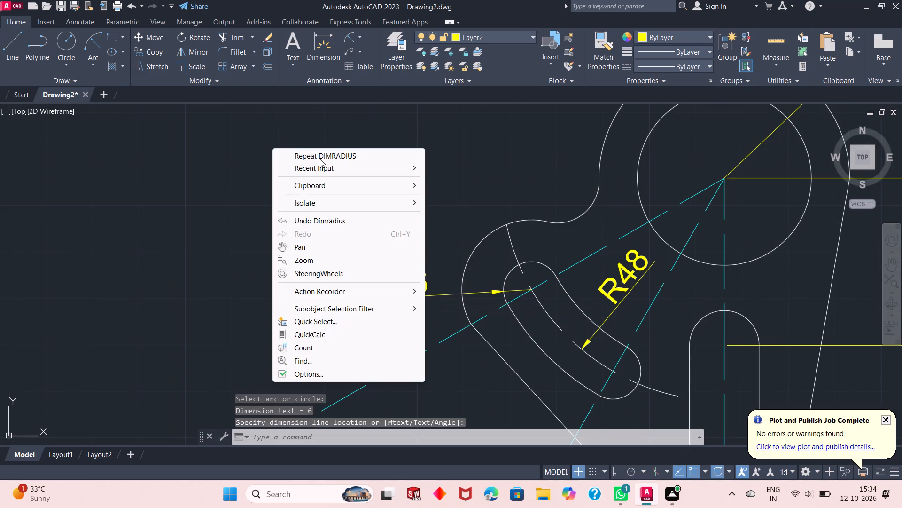
{"action": "left_click", "coordinate": [320, 159]}
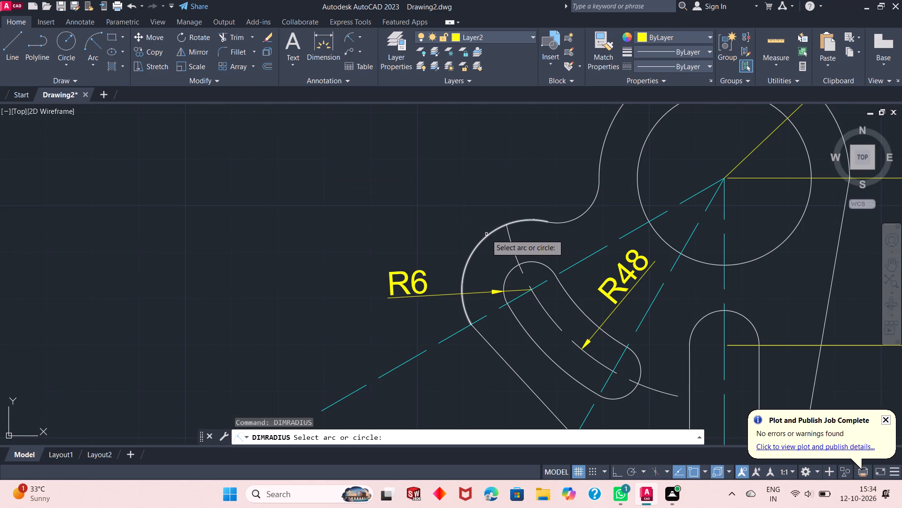
{"action": "left_click", "coordinate": [486, 234]}
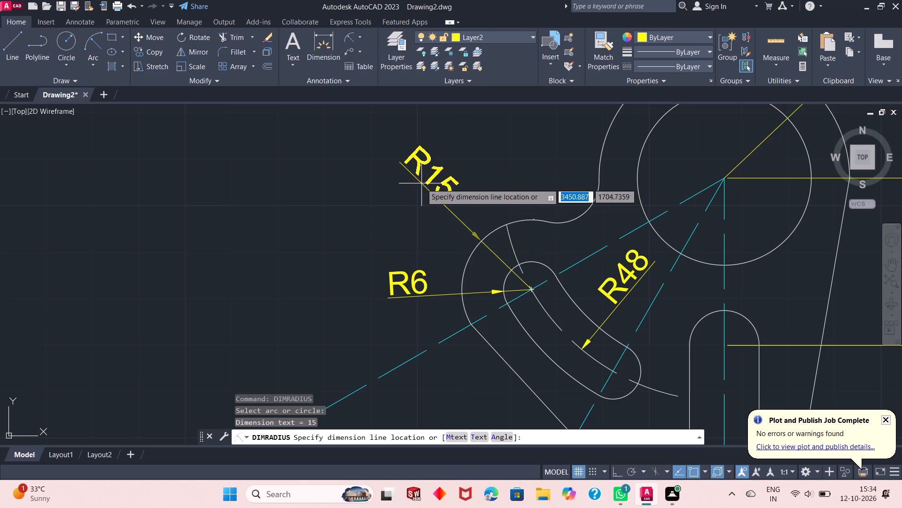
{"action": "left_click", "coordinate": [415, 180]}
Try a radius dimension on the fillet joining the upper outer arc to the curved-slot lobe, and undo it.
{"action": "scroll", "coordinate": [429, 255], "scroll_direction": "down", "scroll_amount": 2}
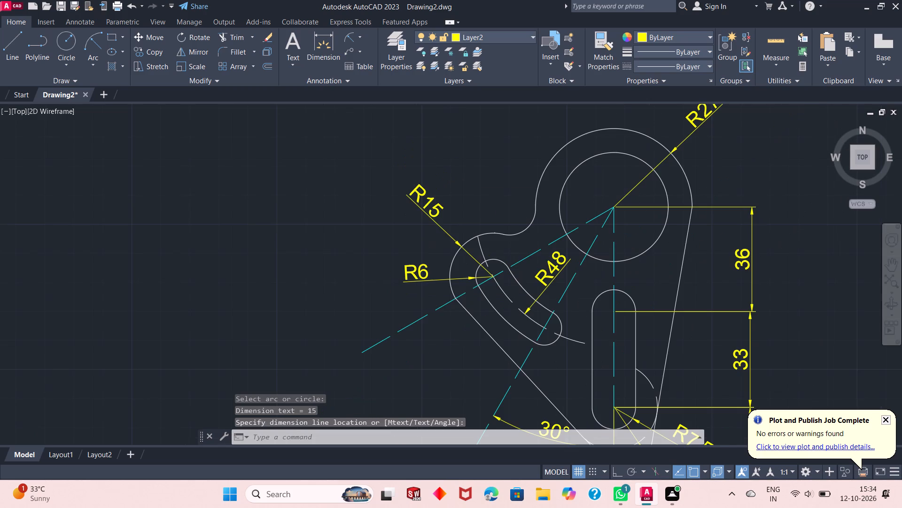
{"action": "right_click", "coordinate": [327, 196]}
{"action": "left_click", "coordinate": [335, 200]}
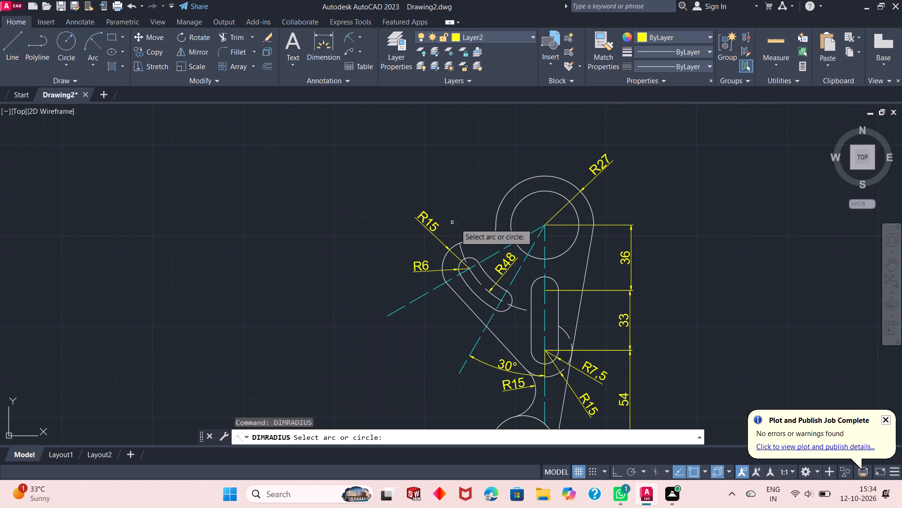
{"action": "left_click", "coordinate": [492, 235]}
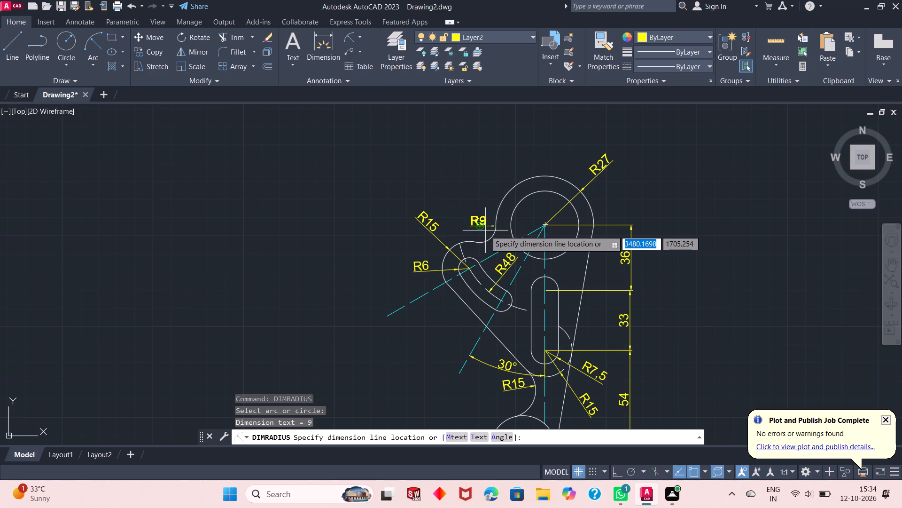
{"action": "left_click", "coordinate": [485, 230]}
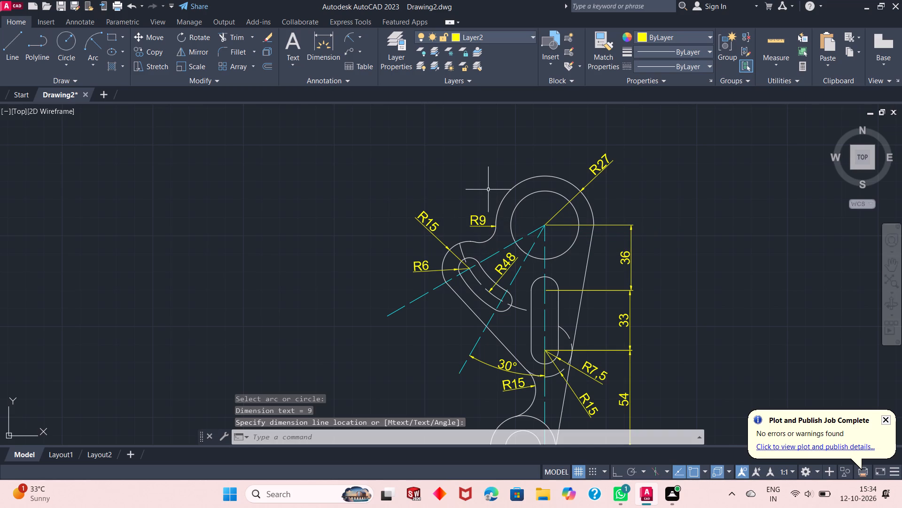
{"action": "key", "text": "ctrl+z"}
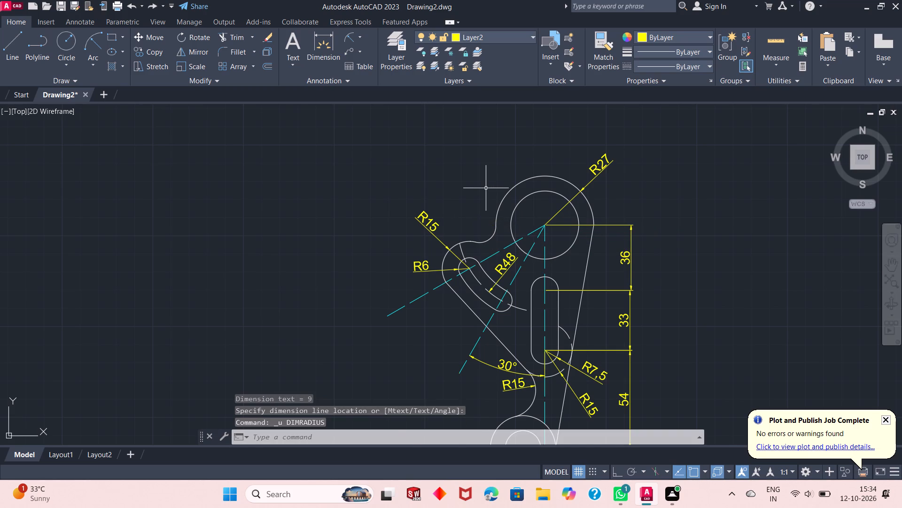
Add a radius dimension to the fillet between the upper outer arc and curved-slot lobe, with slanted text outside the outline.
{"action": "scroll", "coordinate": [496, 208], "scroll_direction": "up", "scroll_amount": 2}
{"action": "right_click", "coordinate": [259, 74]}
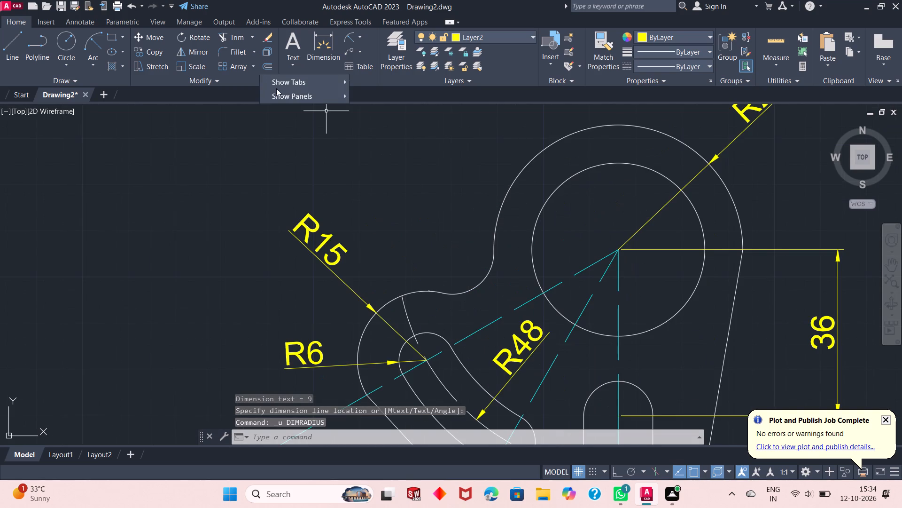
{"action": "right_click", "coordinate": [358, 123]}
{"action": "left_click", "coordinate": [394, 143]}
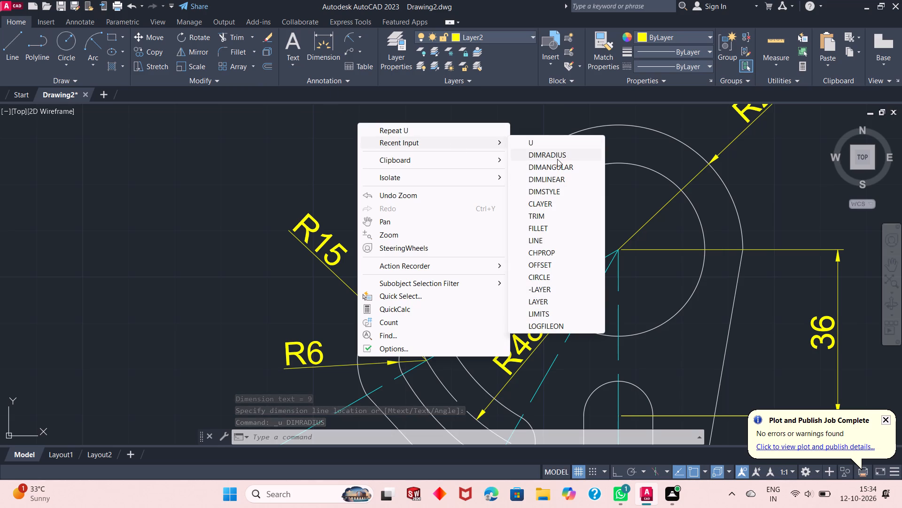
{"action": "left_click", "coordinate": [557, 159]}
{"action": "left_click", "coordinate": [484, 282]}
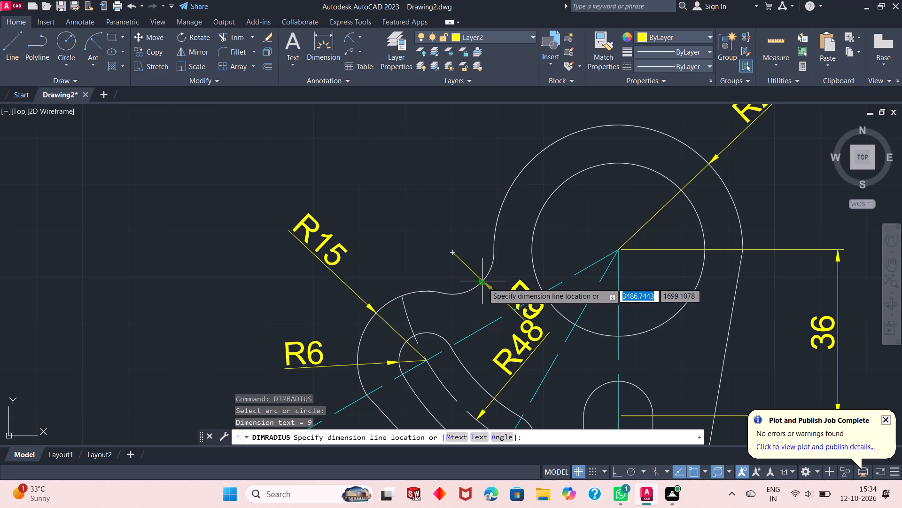
{"action": "left_click", "coordinate": [466, 265]}
Add a diameter dimension to the upper inner circle, with its text outside the outline at the upper left.
{"action": "scroll", "coordinate": [430, 247], "scroll_direction": "down", "scroll_amount": 2}
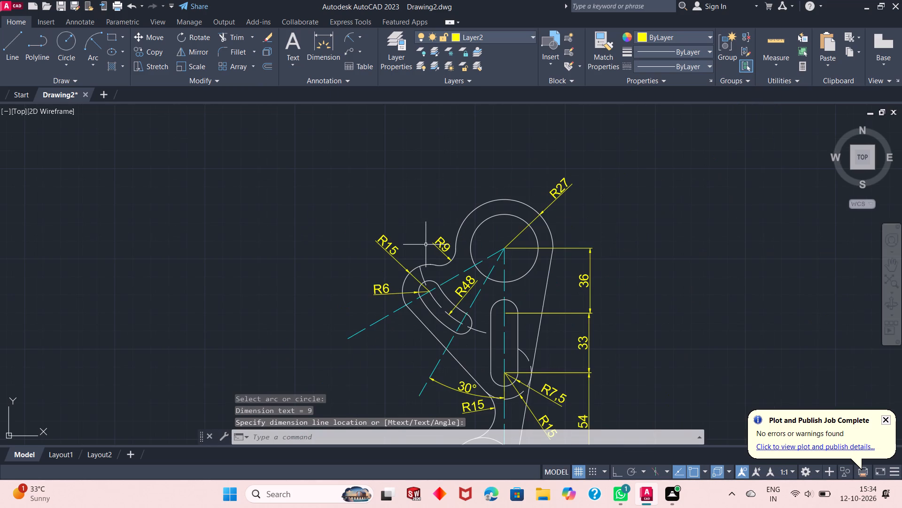
{"action": "left_click", "coordinate": [358, 40]}
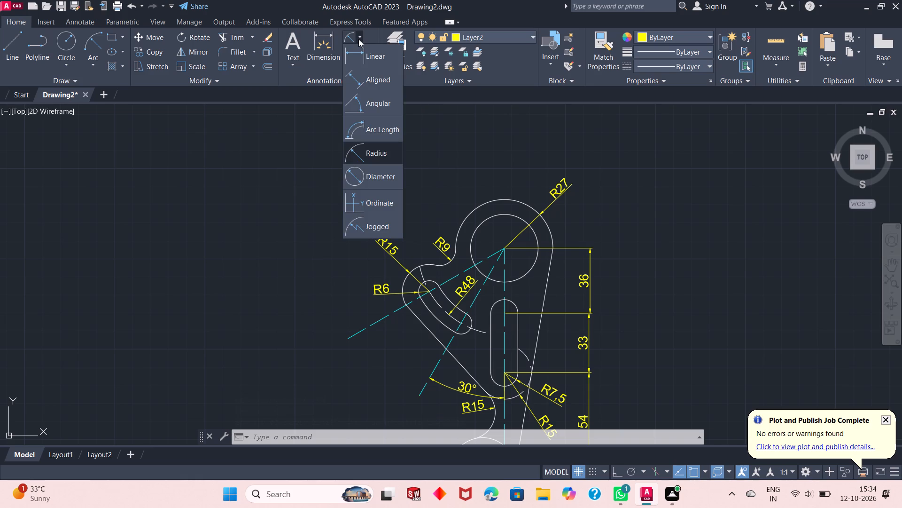
{"action": "left_click", "coordinate": [356, 173]}
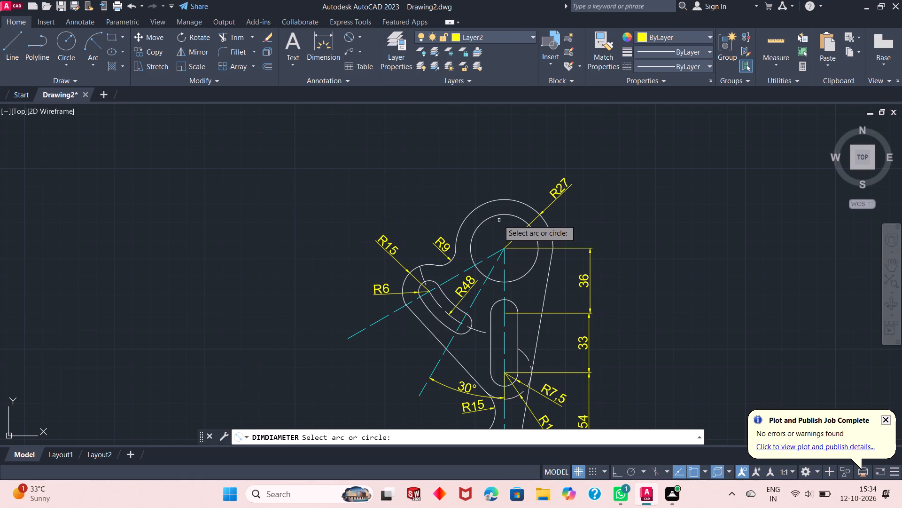
{"action": "scroll", "coordinate": [490, 230], "scroll_direction": "up", "scroll_amount": 1}
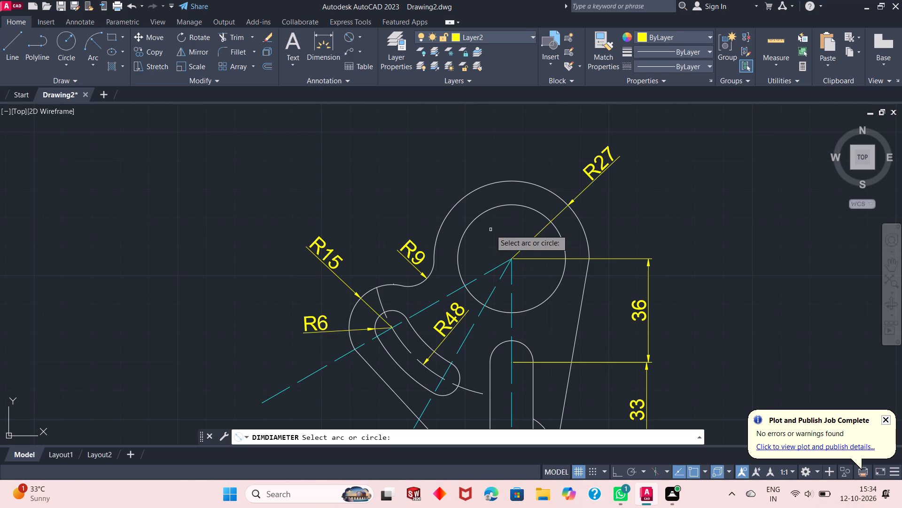
{"action": "left_click", "coordinate": [481, 213]}
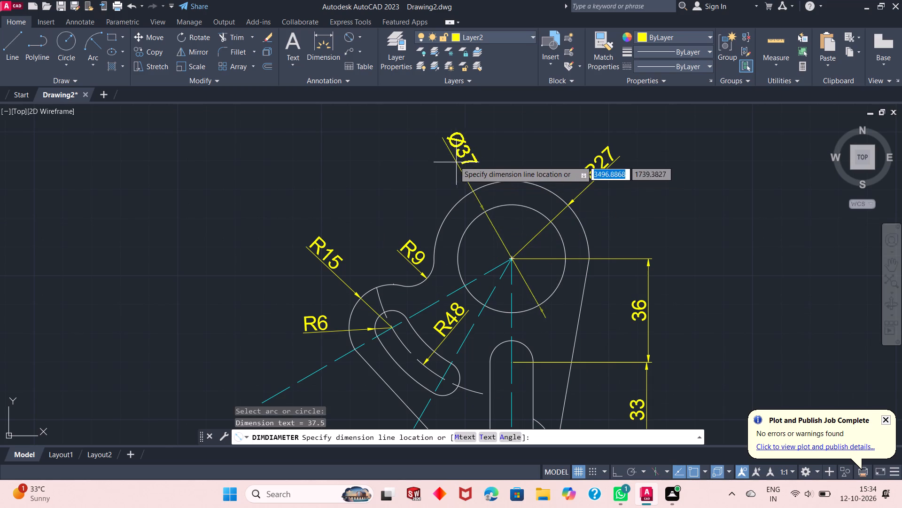
{"action": "left_click", "coordinate": [436, 152]}
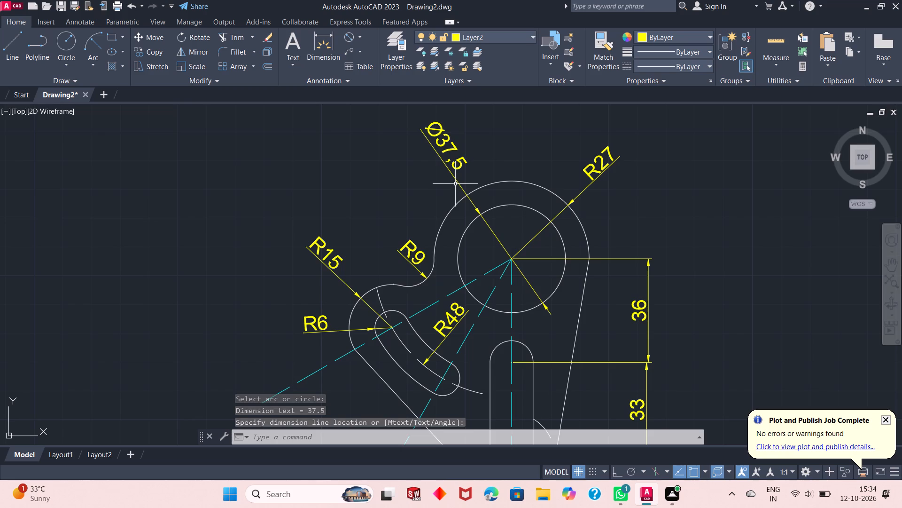
Add a diameter dimension to the lower inner circle, with its text outside the outline at the upper left.
{"action": "scroll", "coordinate": [455, 184], "scroll_direction": "down", "scroll_amount": 3}
{"action": "scroll", "coordinate": [473, 280], "scroll_direction": "up", "scroll_amount": 2}
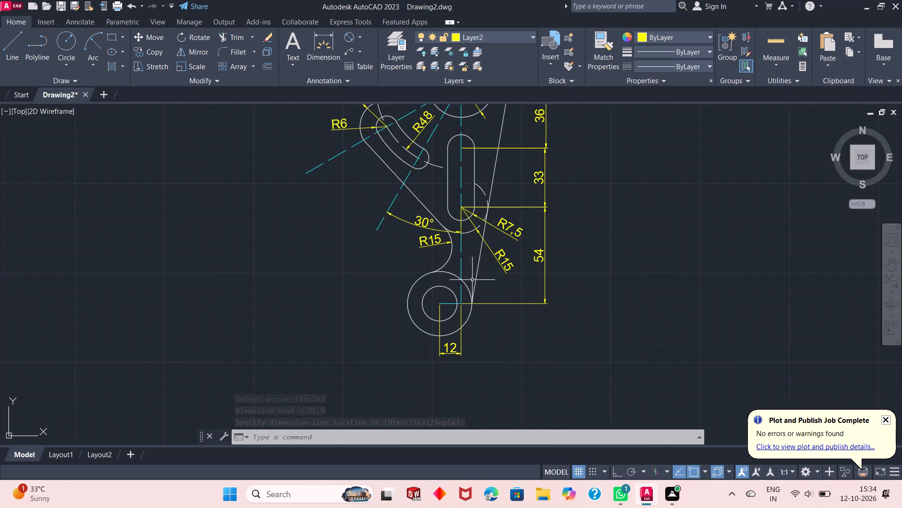
{"action": "right_click", "coordinate": [263, 198]}
{"action": "left_click", "coordinate": [273, 207]}
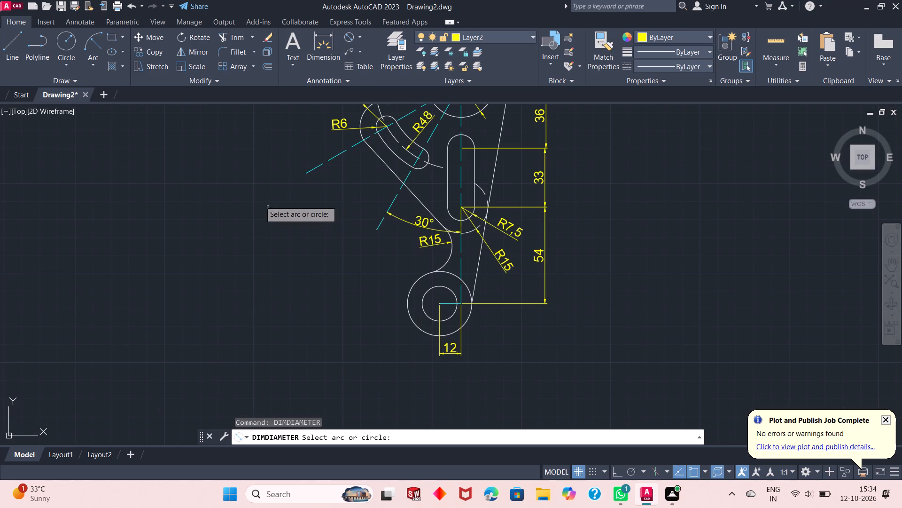
{"action": "left_click", "coordinate": [426, 315]}
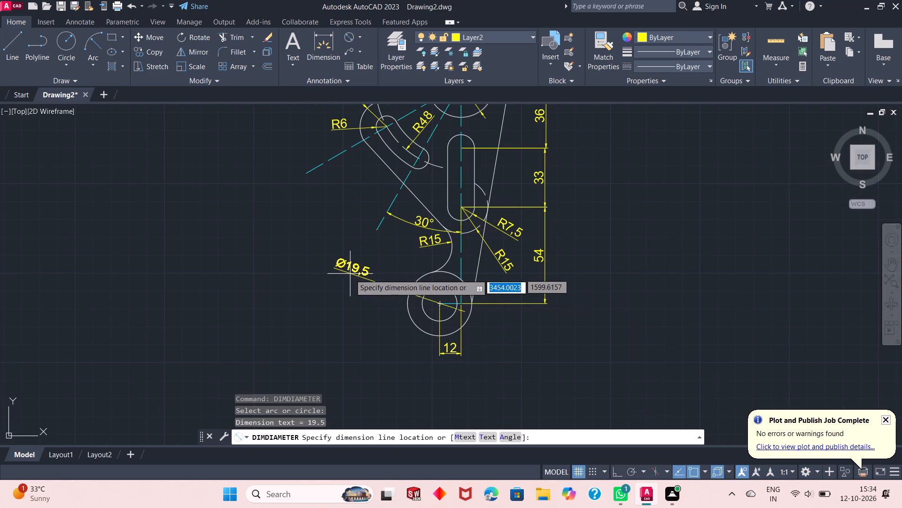
{"action": "left_click", "coordinate": [358, 278]}
Add a diameter dimension to the lower outer circle, with its text outside the outline at the lower left.
{"action": "right_click", "coordinate": [267, 190]}
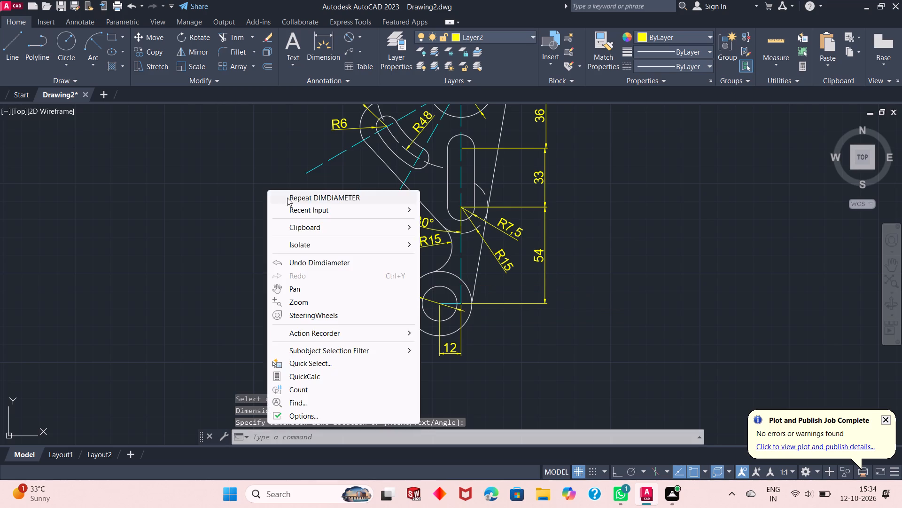
{"action": "left_click", "coordinate": [293, 199]}
{"action": "left_click", "coordinate": [414, 319]}
{"action": "left_click", "coordinate": [413, 321]}
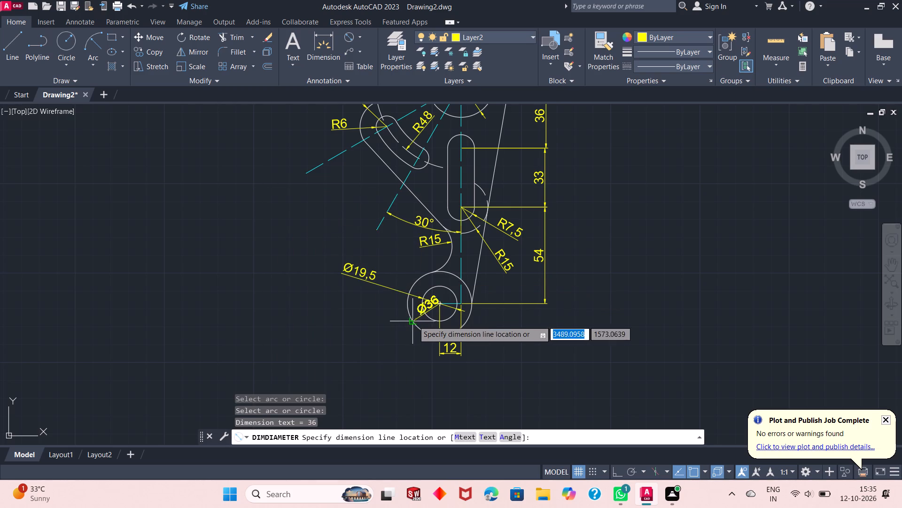
{"action": "left_click", "coordinate": [370, 336]}
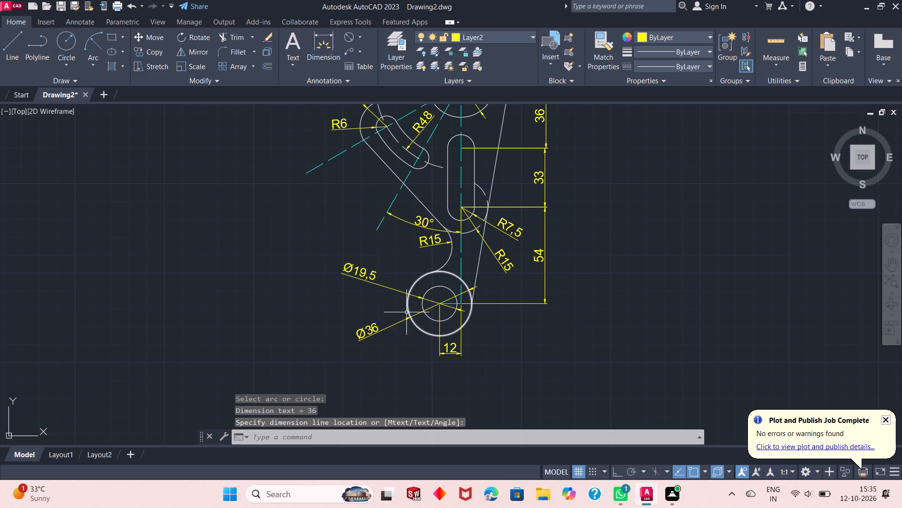
Add an angular dimension between the two slanted centerlines, with its arc placed outside the outline beyond the curved slot.
{"action": "scroll", "coordinate": [466, 360], "scroll_direction": "down", "scroll_amount": 1}
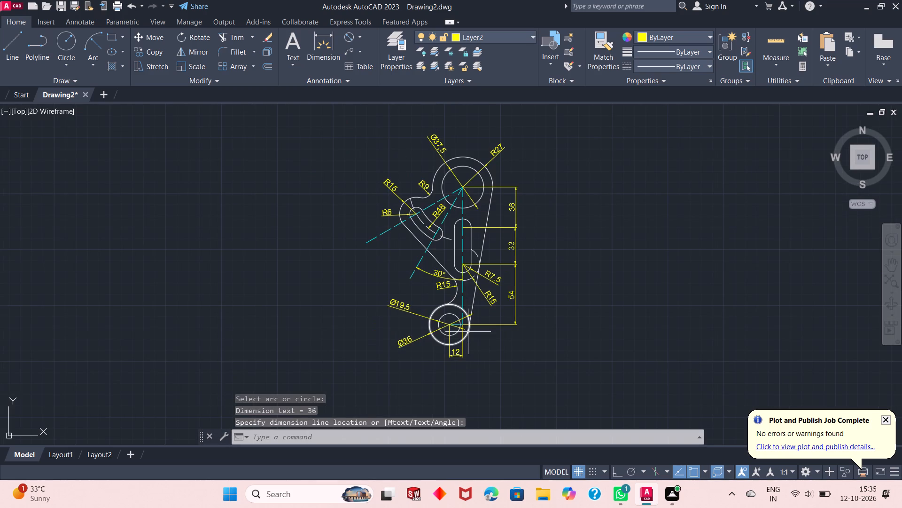
{"action": "scroll", "coordinate": [476, 338], "scroll_direction": "down", "scroll_amount": 1}
{"action": "scroll", "coordinate": [473, 314], "scroll_direction": "up", "scroll_amount": 1}
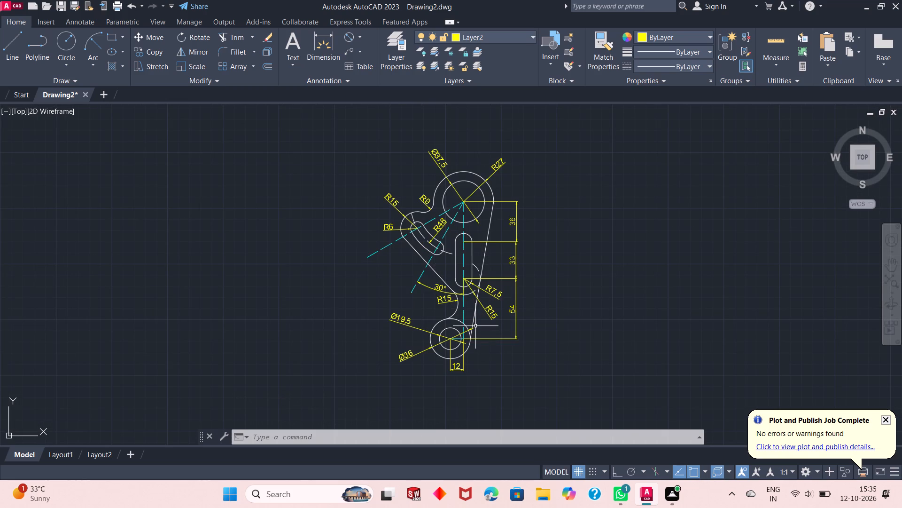
{"action": "scroll", "coordinate": [476, 326], "scroll_direction": "down", "scroll_amount": 1}
{"action": "scroll", "coordinate": [452, 295], "scroll_direction": "up", "scroll_amount": 2}
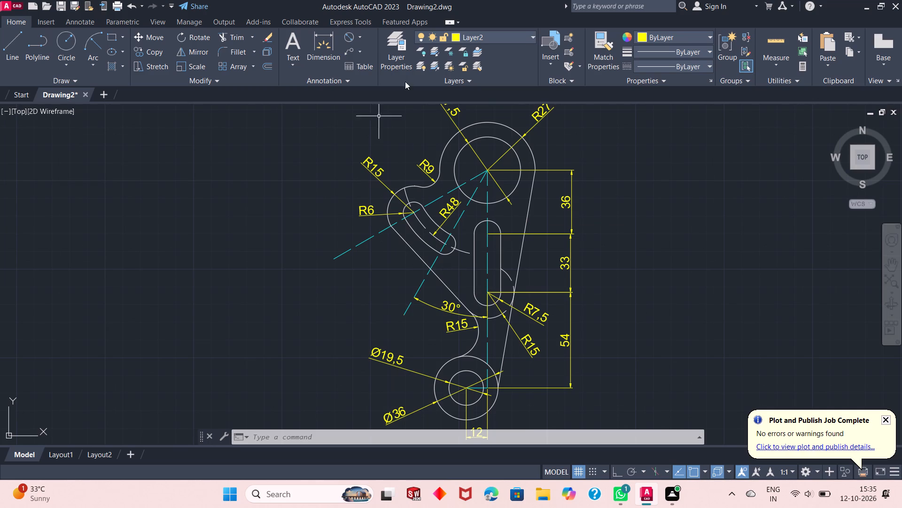
{"action": "left_click", "coordinate": [358, 34]}
{"action": "left_click", "coordinate": [365, 97]}
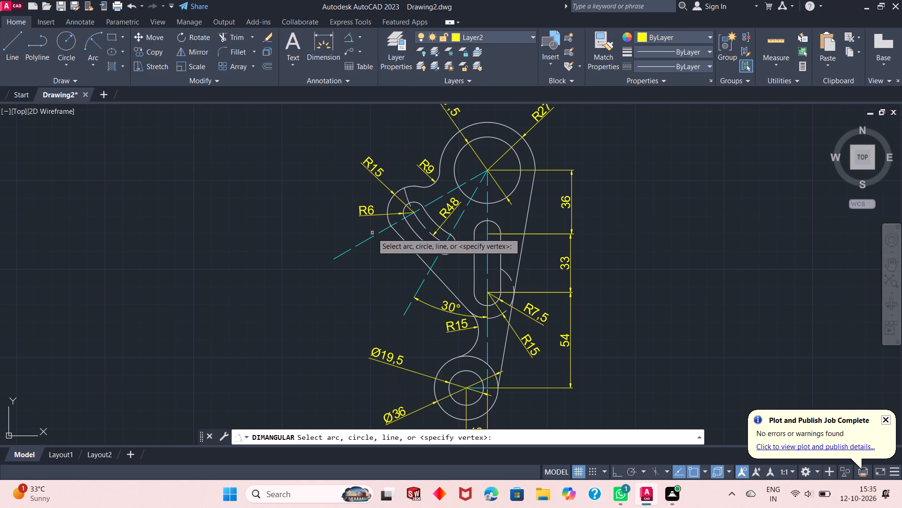
{"action": "left_click", "coordinate": [373, 236]}
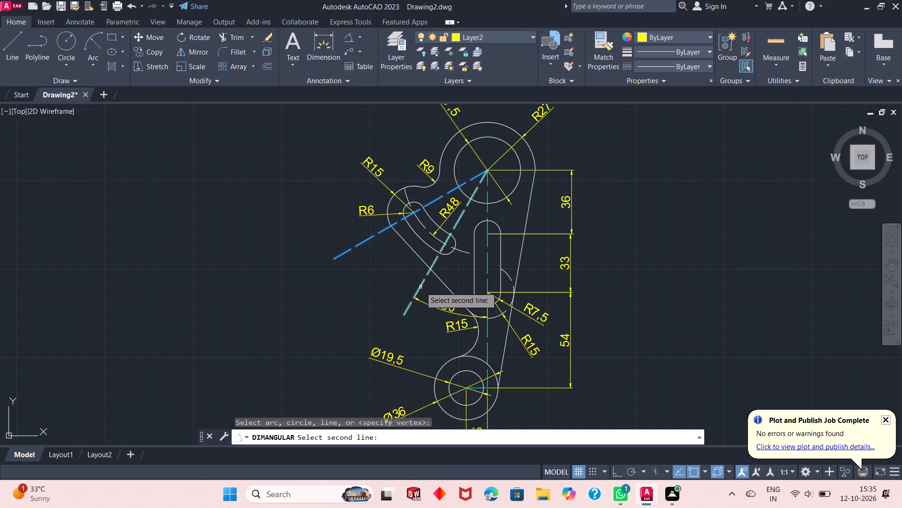
{"action": "left_click", "coordinate": [420, 287]}
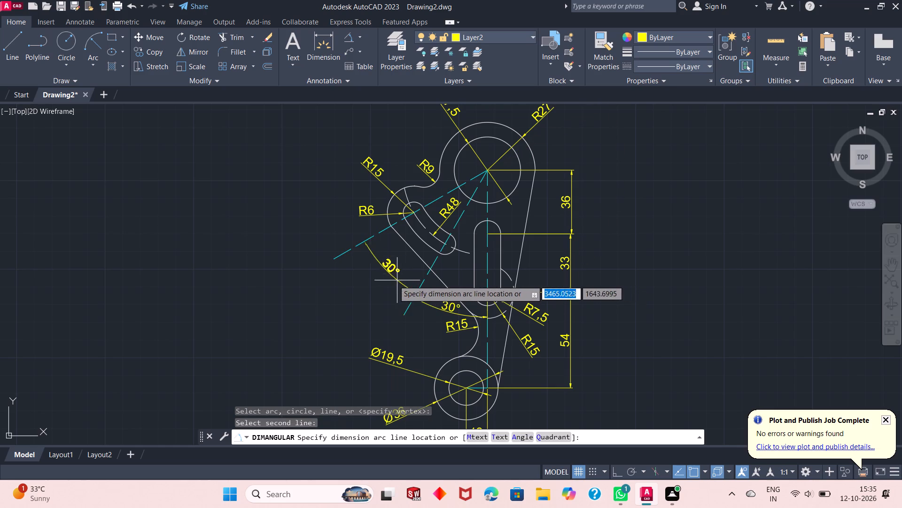
{"action": "left_click", "coordinate": [381, 280]}
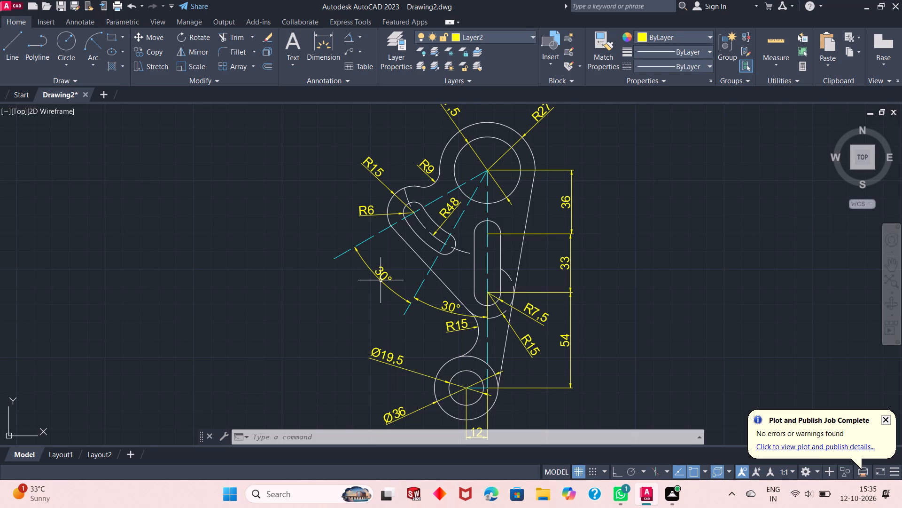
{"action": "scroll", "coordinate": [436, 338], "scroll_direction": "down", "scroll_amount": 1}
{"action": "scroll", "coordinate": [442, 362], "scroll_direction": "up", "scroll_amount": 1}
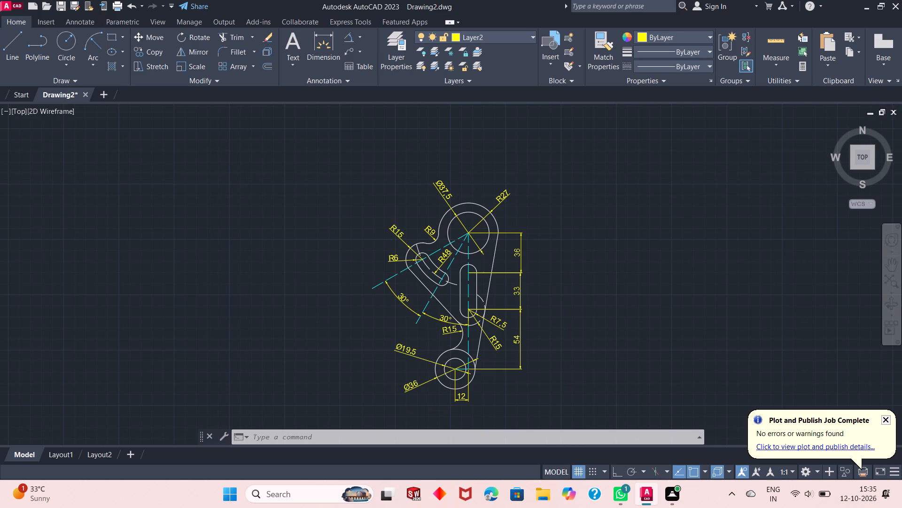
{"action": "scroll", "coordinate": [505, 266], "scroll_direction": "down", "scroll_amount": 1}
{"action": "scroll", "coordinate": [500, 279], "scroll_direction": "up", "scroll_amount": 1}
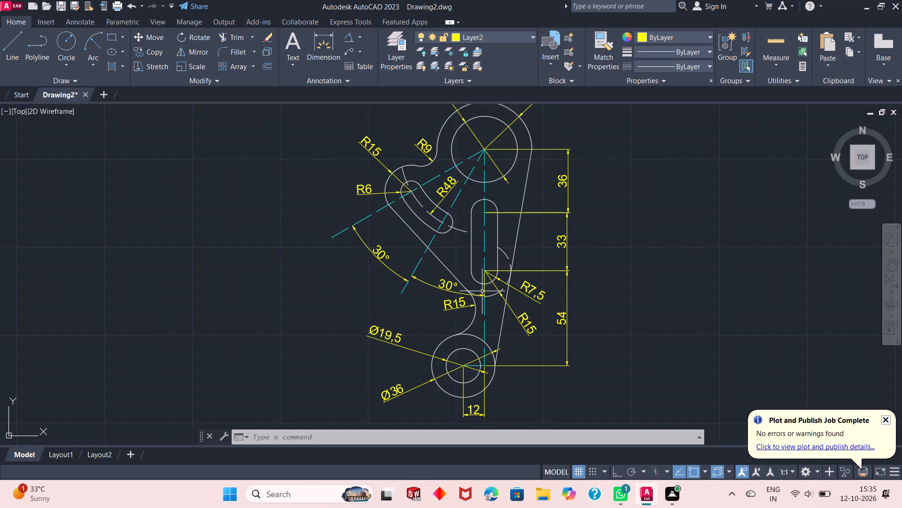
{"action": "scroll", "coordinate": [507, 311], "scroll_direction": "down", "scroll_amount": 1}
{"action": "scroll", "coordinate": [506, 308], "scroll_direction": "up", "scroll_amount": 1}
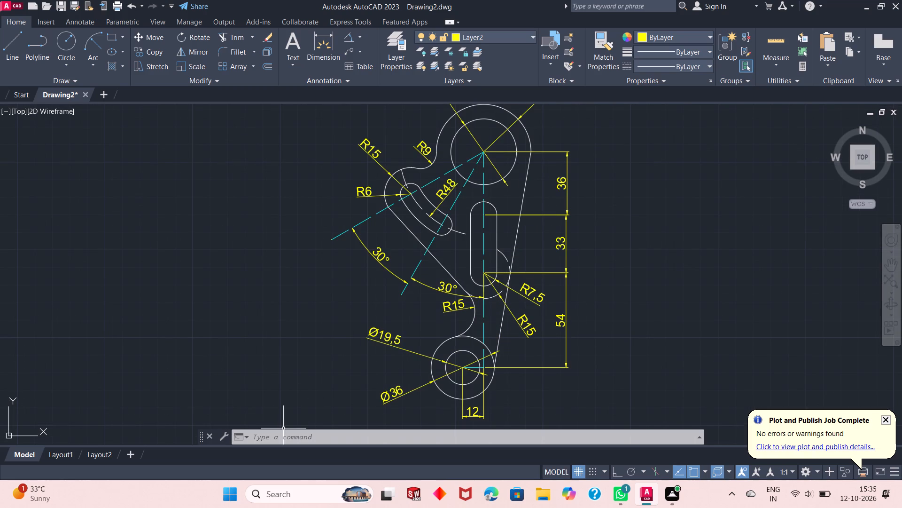
Run the LOGFILEOFF command to stop recording the log file.
{"action": "left_click", "coordinate": [283, 436]}
{"action": "type", "text": "log"}
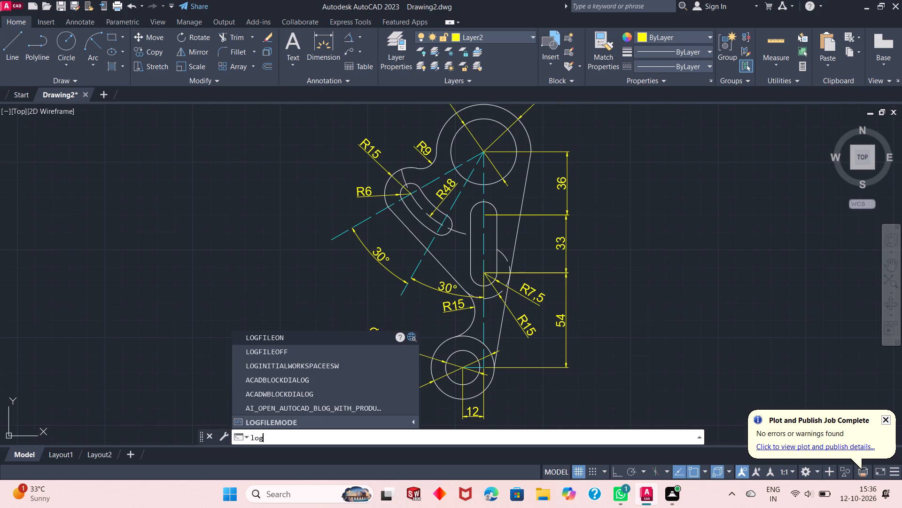
{"action": "left_click", "coordinate": [287, 350]}
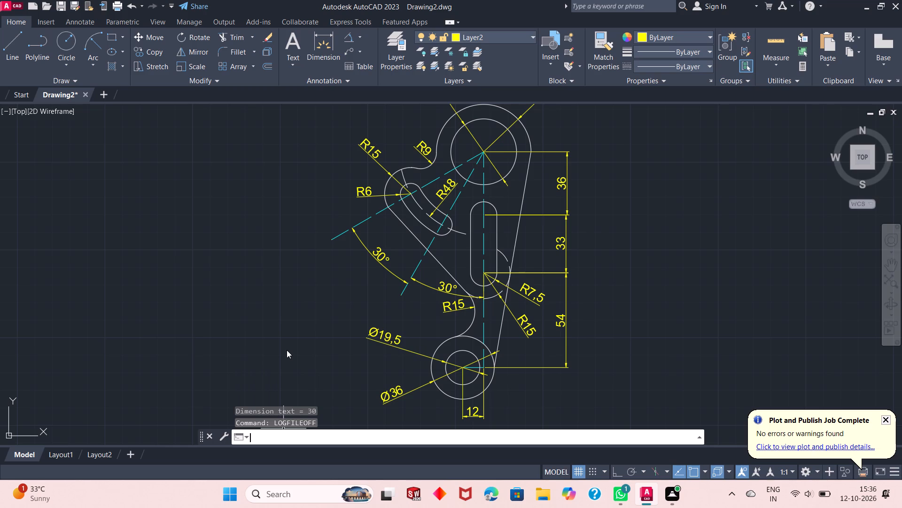
Save the drawing in the OneDrive folder as "Angular lever plate" in AutoCAD 2018 Drawing format.
{"action": "scroll", "coordinate": [461, 302], "scroll_direction": "down", "scroll_amount": 2}
{"action": "scroll", "coordinate": [461, 302], "scroll_direction": "up", "scroll_amount": 1}
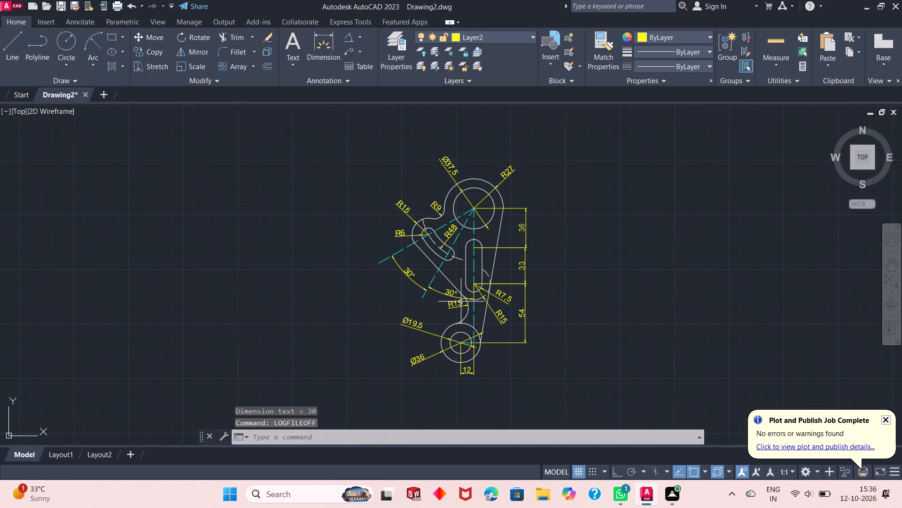
{"action": "key", "text": "ctrl+s"}
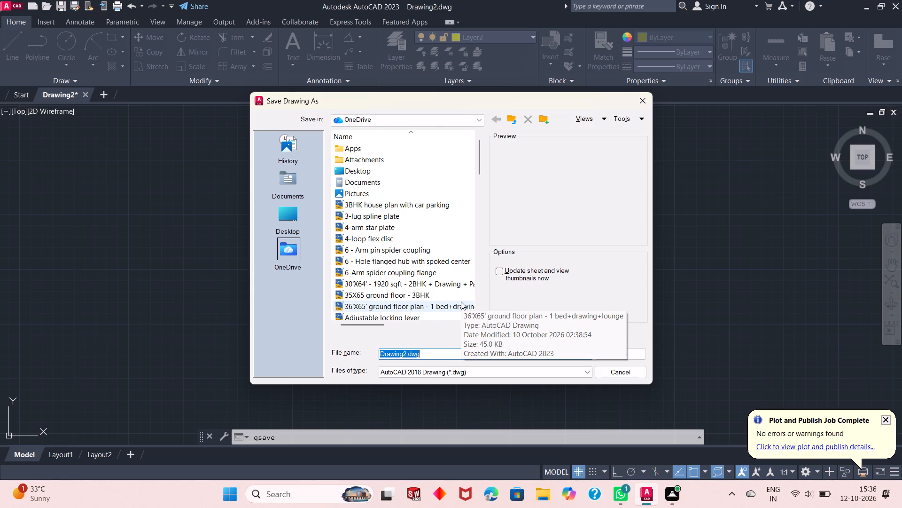
{"action": "type", "text": "Angular"}
{"action": "key", "text": "space"}
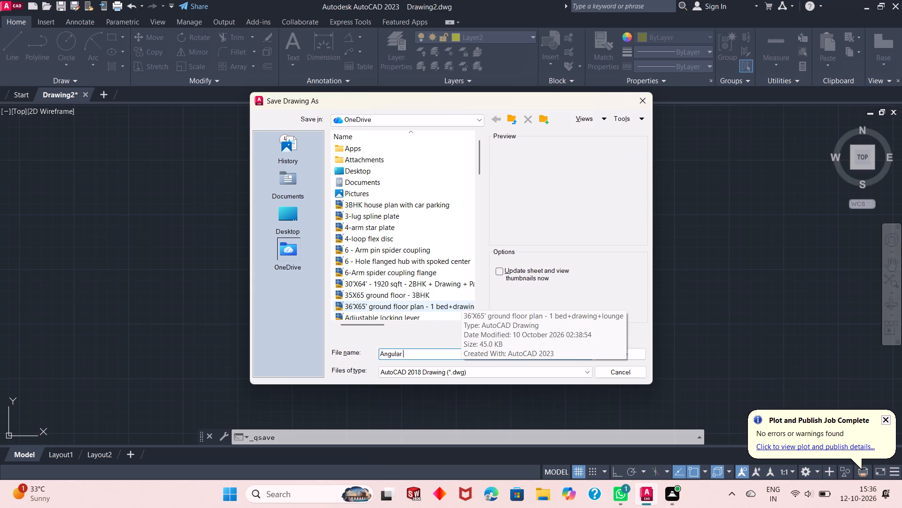
{"action": "type", "text": "lever plate"}
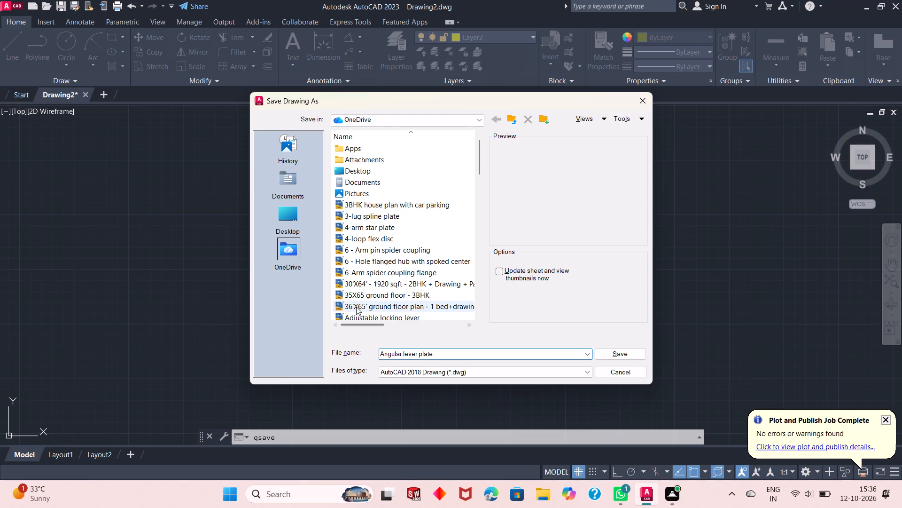
{"action": "left_click", "coordinate": [283, 246]}
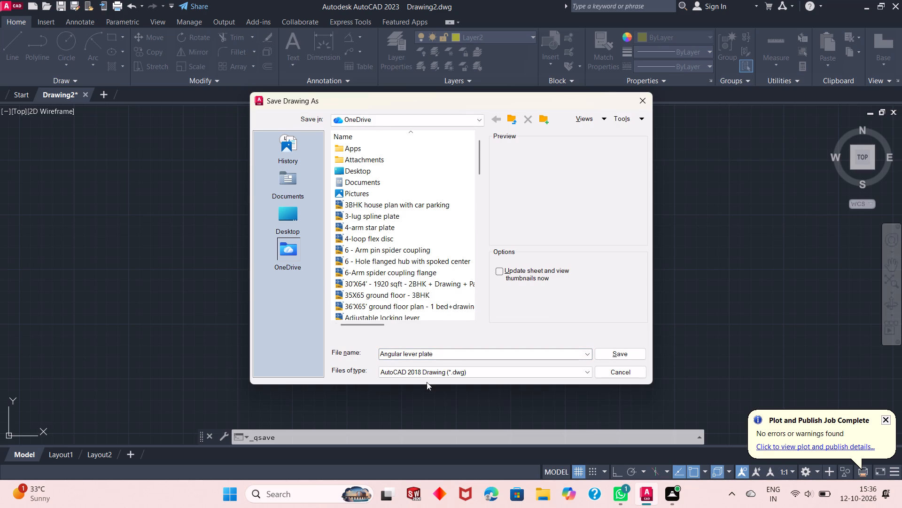
{"action": "left_click", "coordinate": [288, 248]}
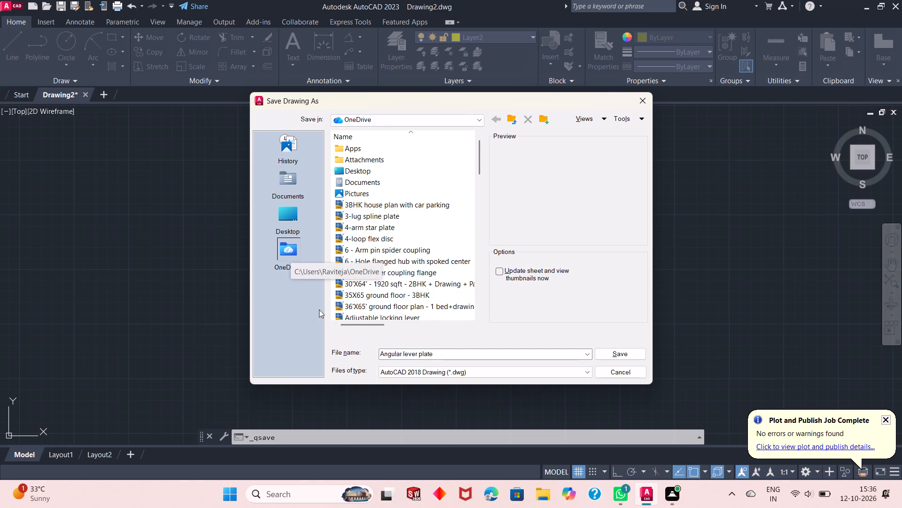
{"action": "left_click", "coordinate": [295, 246]}
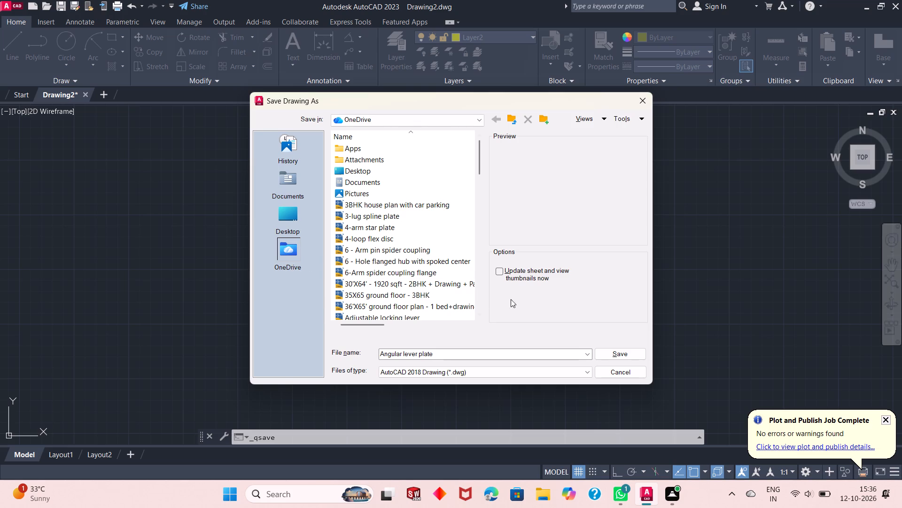
{"action": "left_click", "coordinate": [630, 354]}
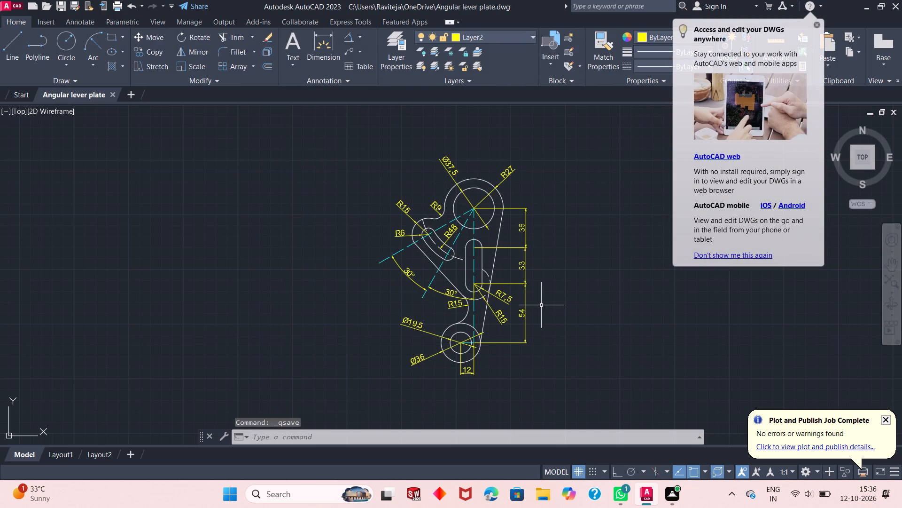
Set up a plot with DWG To PDF.pc3, ISO expand A4 (297.00 x 210.00 MM) paper, landscape orientation and a centered plot.
{"action": "type", "text": "plo"}
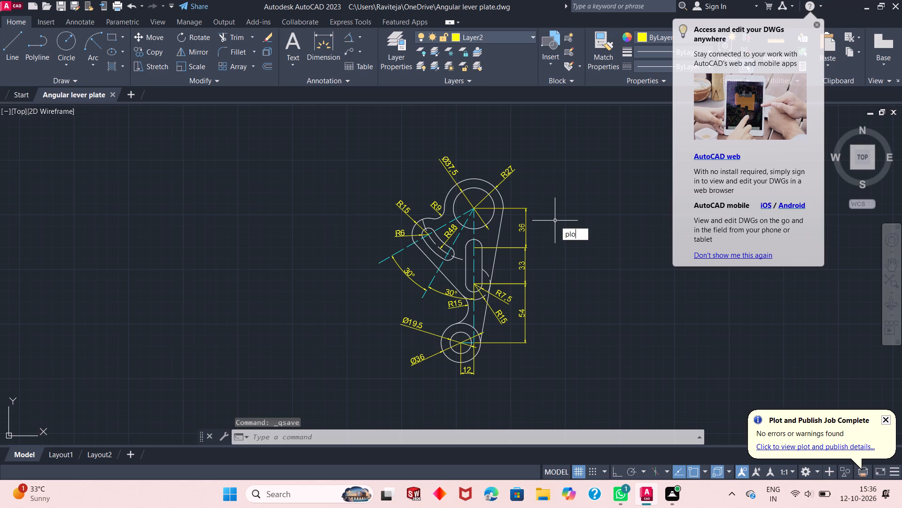
{"action": "key", "text": "Return"}
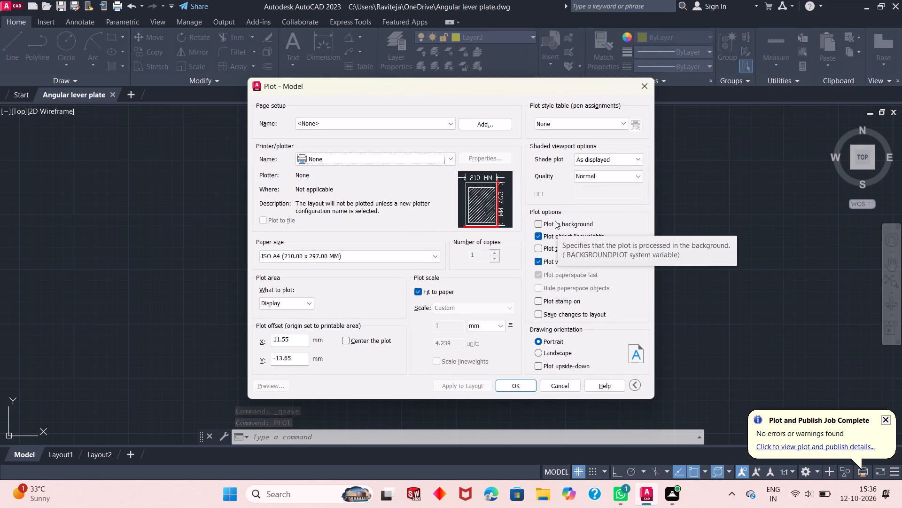
{"action": "left_click", "coordinate": [389, 159]}
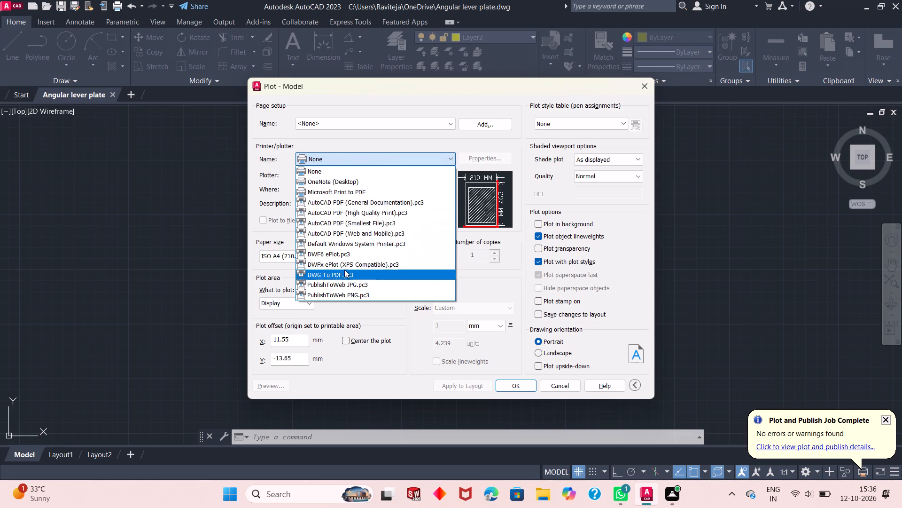
{"action": "left_click", "coordinate": [344, 270]}
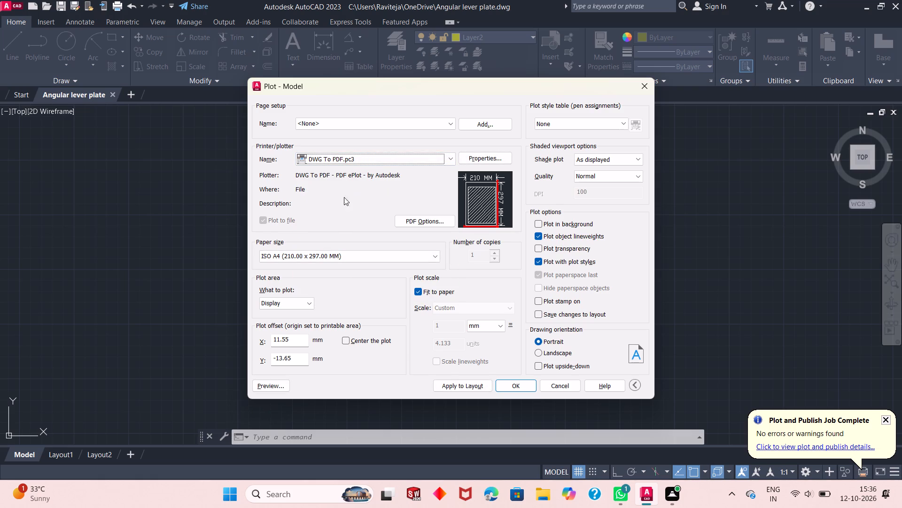
{"action": "left_click", "coordinate": [351, 256]}
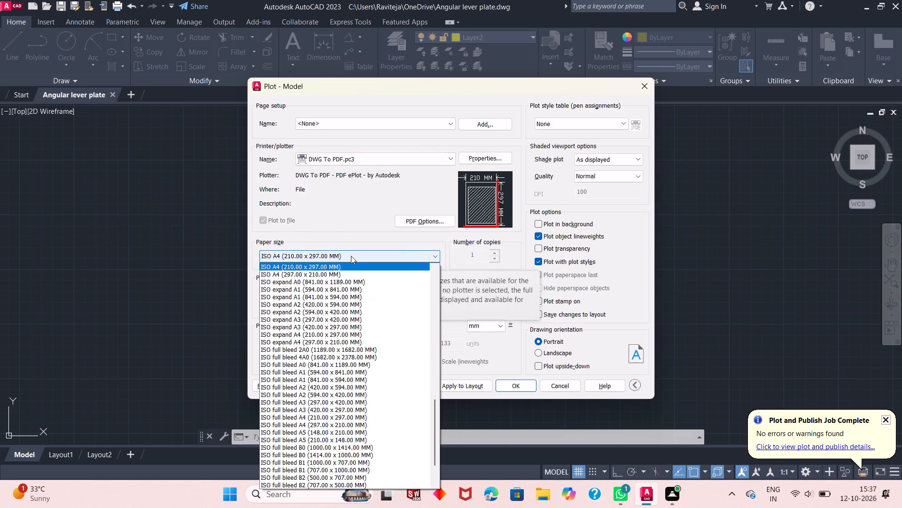
{"action": "left_click", "coordinate": [317, 341]}
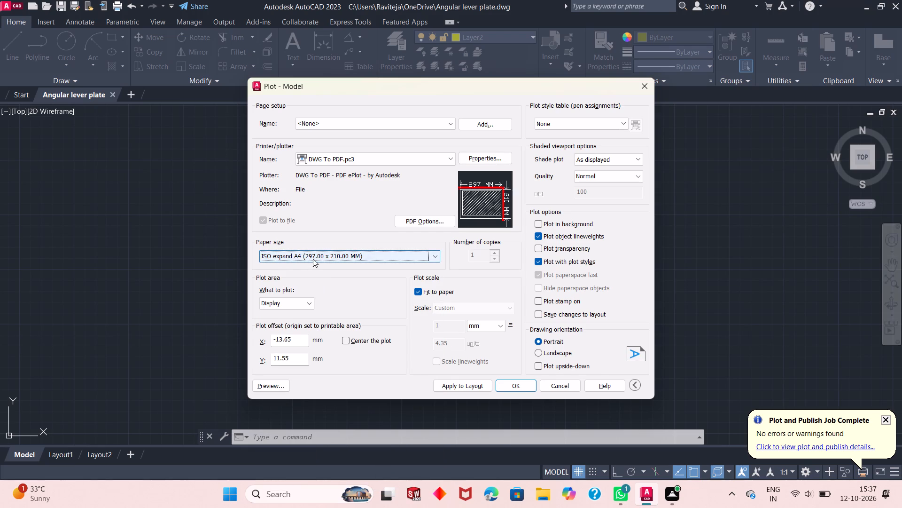
{"action": "left_click", "coordinate": [556, 355]}
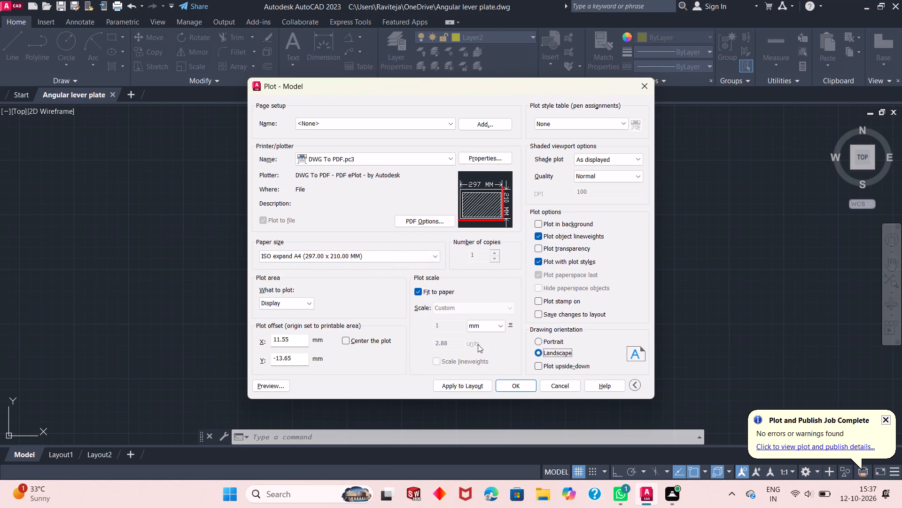
{"action": "left_click", "coordinate": [377, 338]}
Set the plot area to a window enclosing the whole dimensioned part.
{"action": "left_click", "coordinate": [303, 301]}
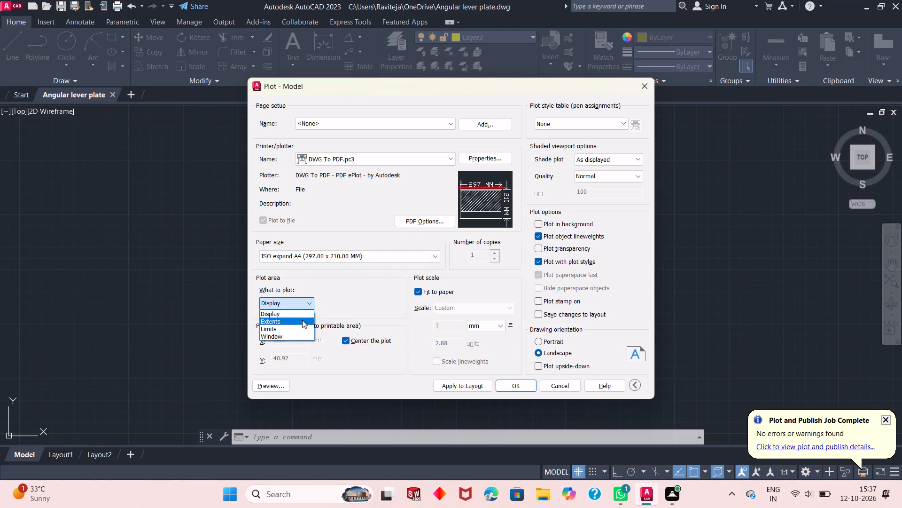
{"action": "left_click", "coordinate": [289, 335]}
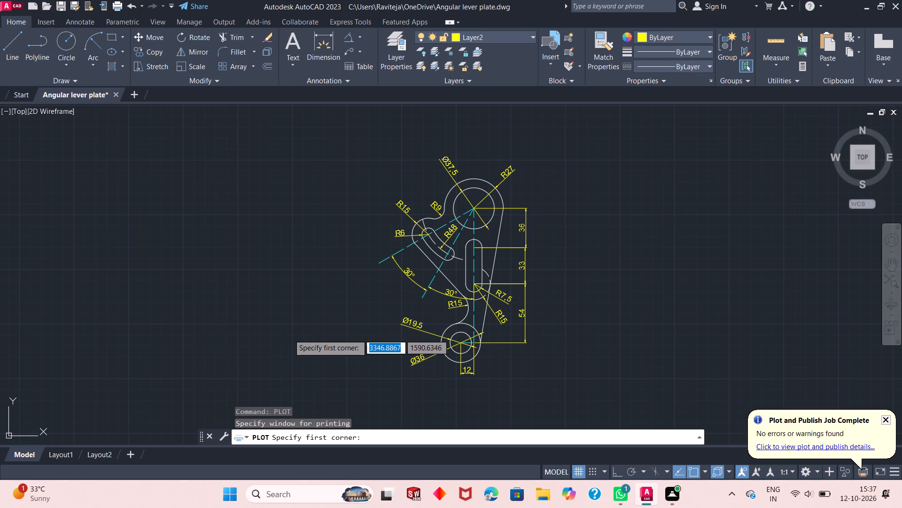
{"action": "left_click", "coordinate": [353, 135]}
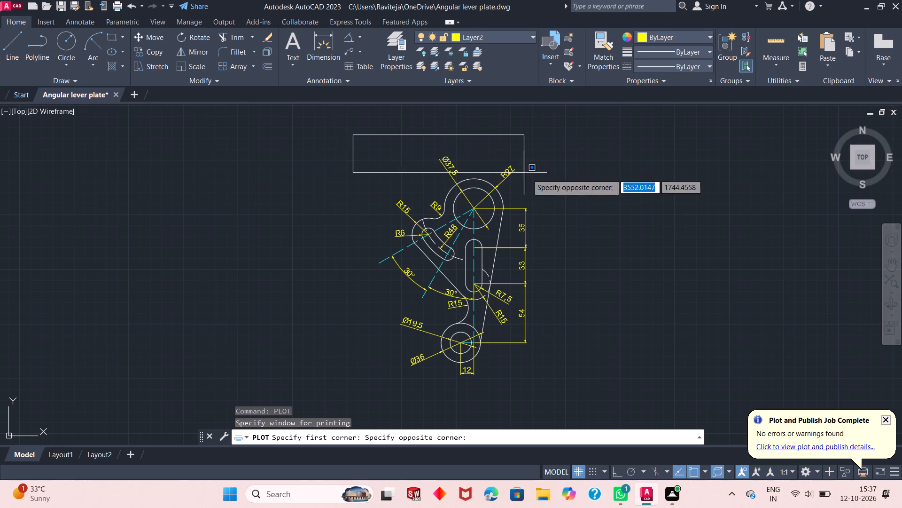
{"action": "left_click", "coordinate": [579, 406]}
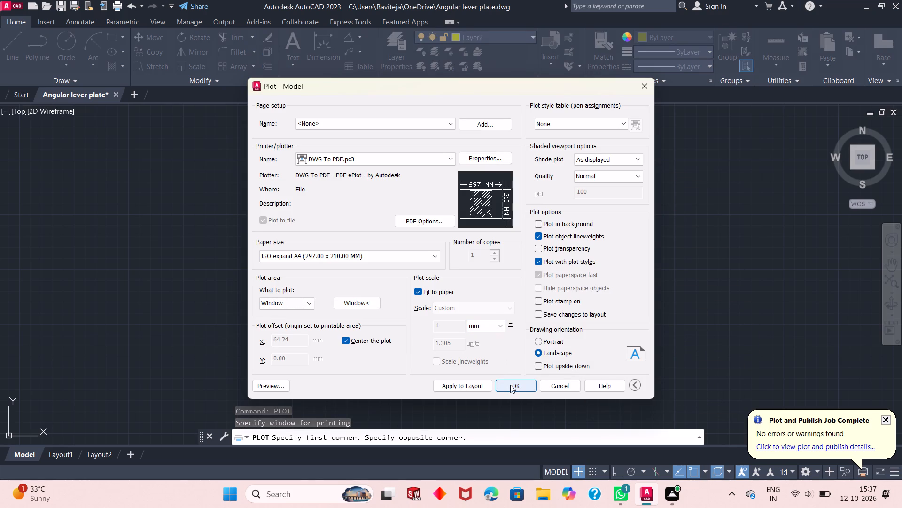
Plot the drawing to a PDF in the OneDrive folder under the suggested file name, and close the opened PDF.
{"action": "left_click", "coordinate": [510, 385]}
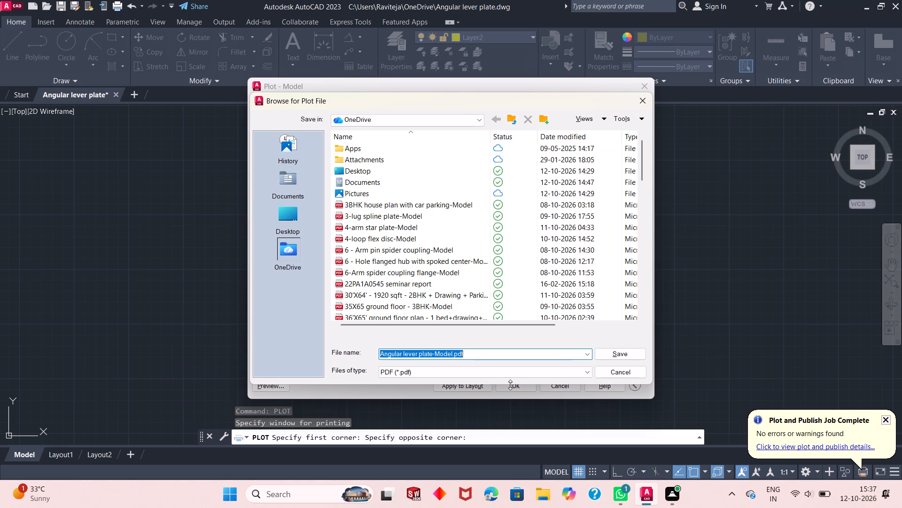
{"action": "left_click", "coordinate": [300, 253]}
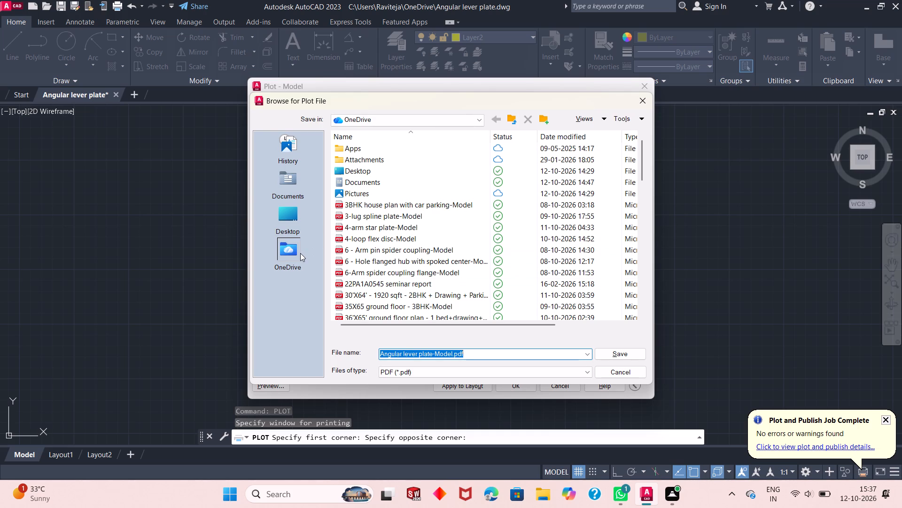
{"action": "left_click", "coordinate": [298, 254]}
{"action": "left_click", "coordinate": [633, 354]}
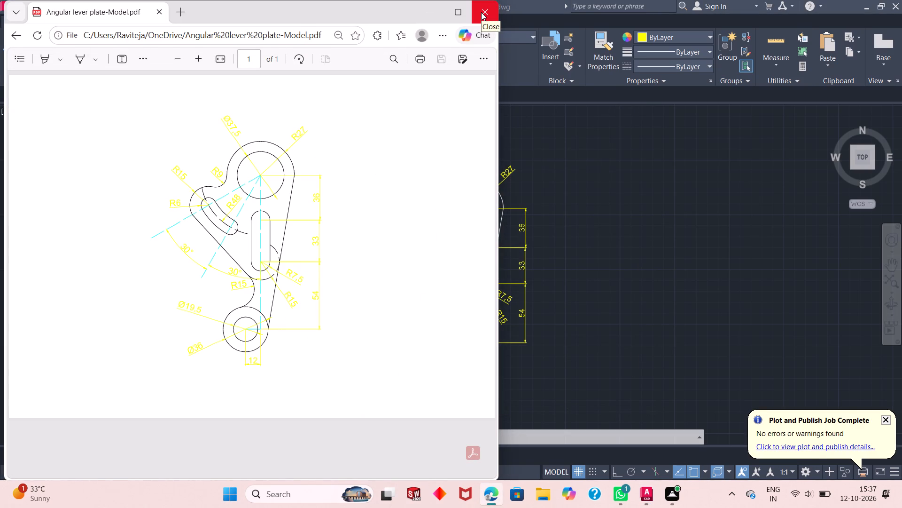
{"action": "left_click", "coordinate": [484, 10]}
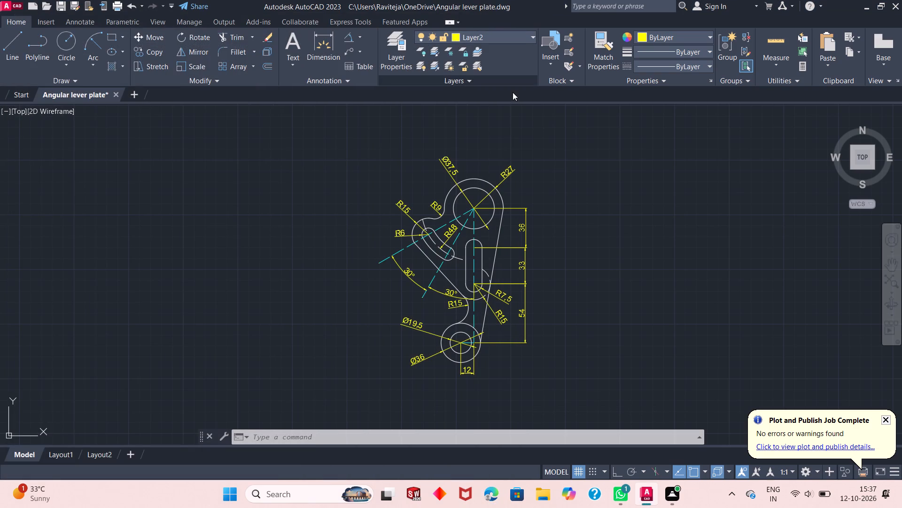